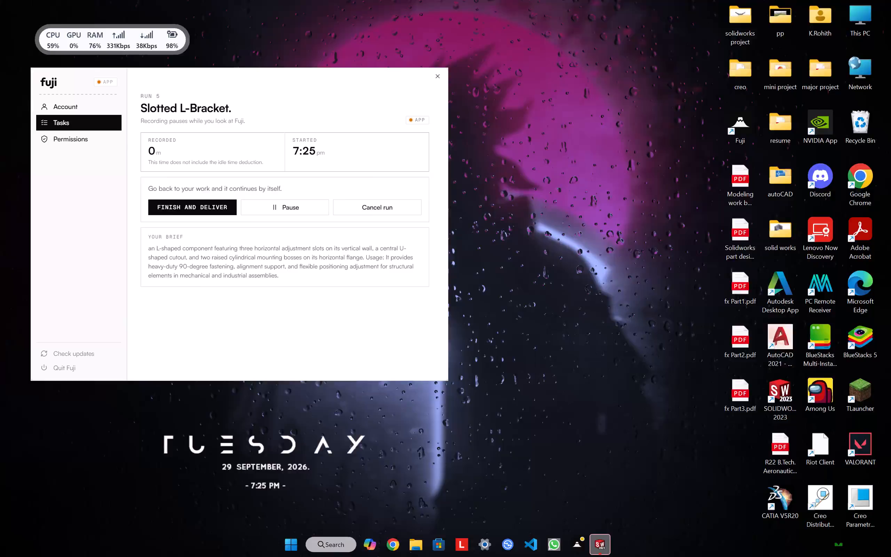
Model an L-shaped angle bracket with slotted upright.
Switch to SOLIDWORKS and create a new part document.
click(641, 149)
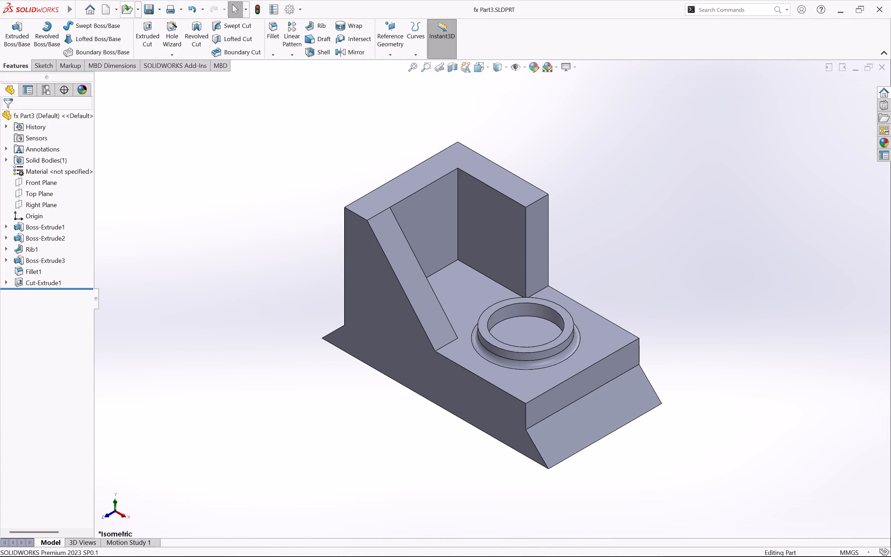
click(102, 9)
click(181, 190)
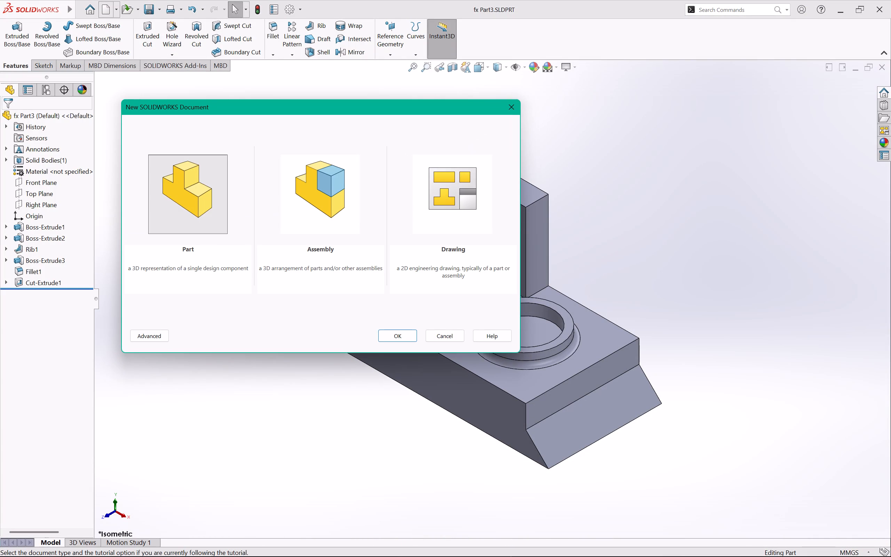
click(401, 334)
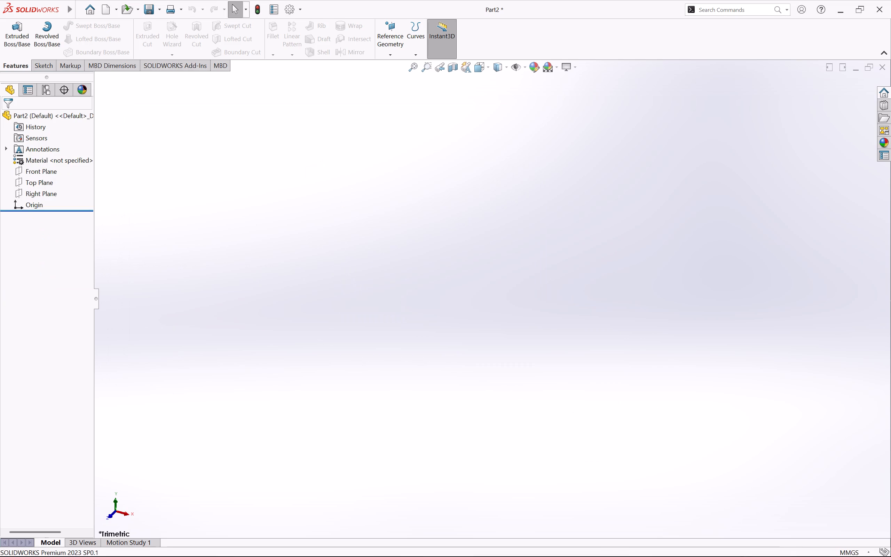
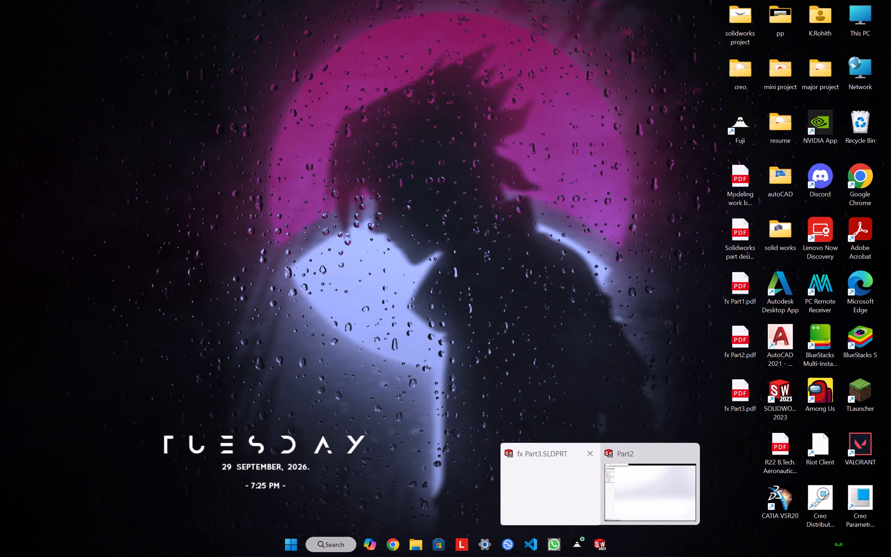
Close the fx Part3.SLDPRT window and switch to the Part2 document in SOLIDWORKS.
click(561, 488)
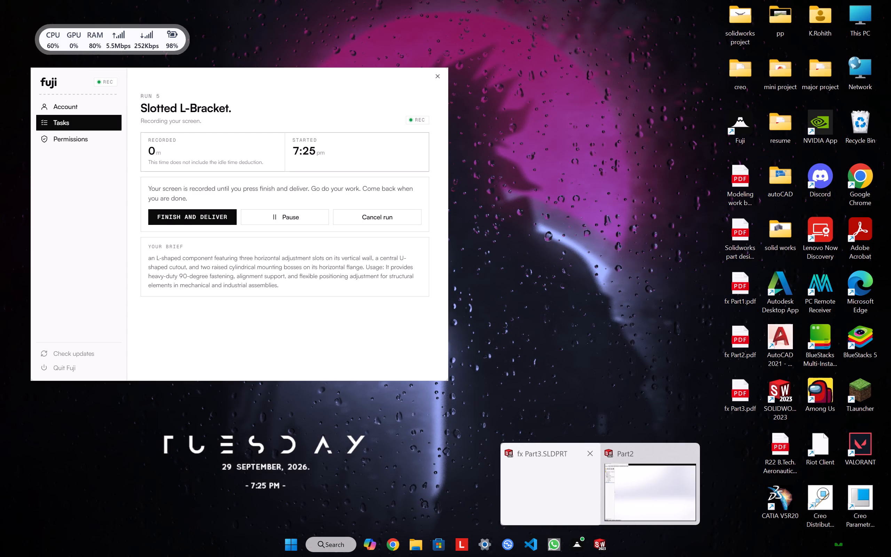
click(561, 488)
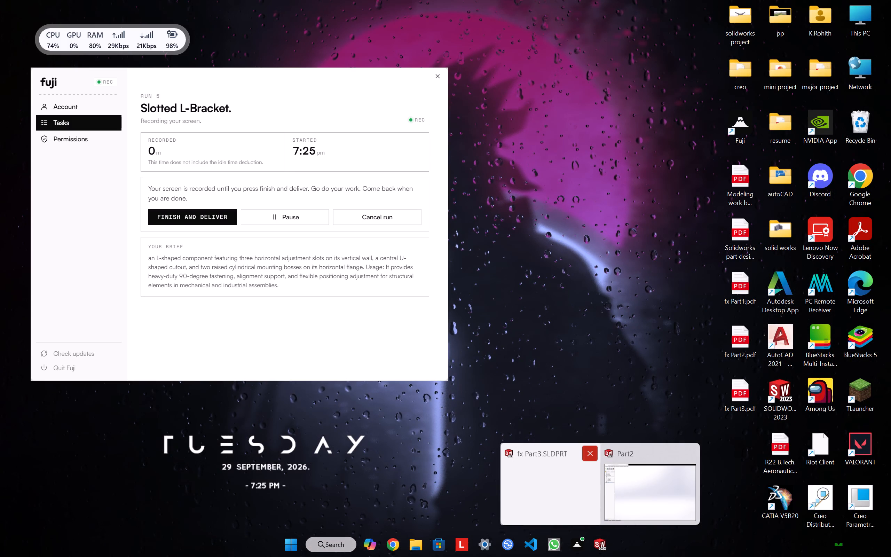
click(590, 457)
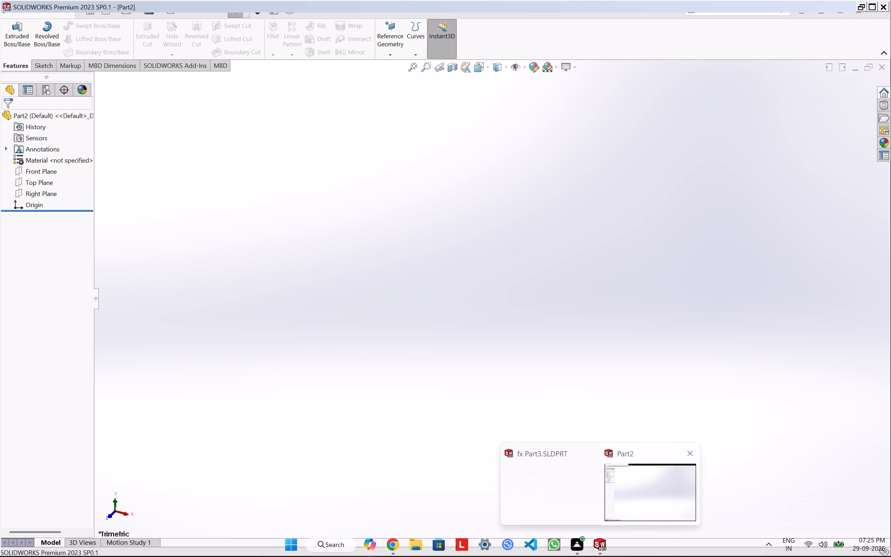
click(636, 485)
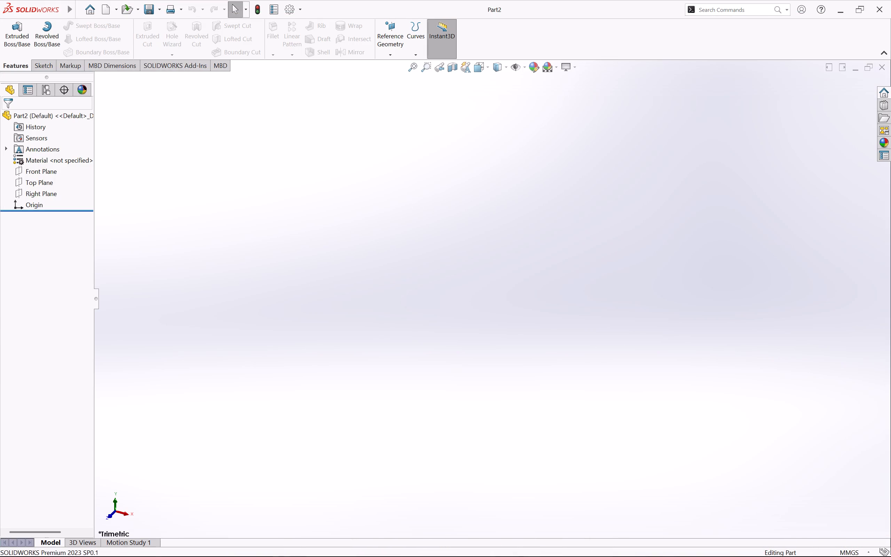
Start a new sketch on the Front Plane.
click(37, 64)
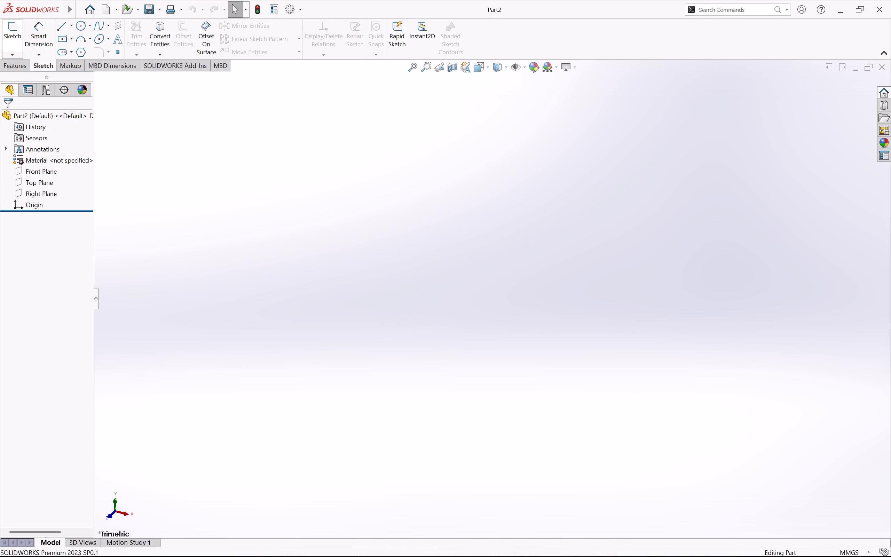
click(18, 31)
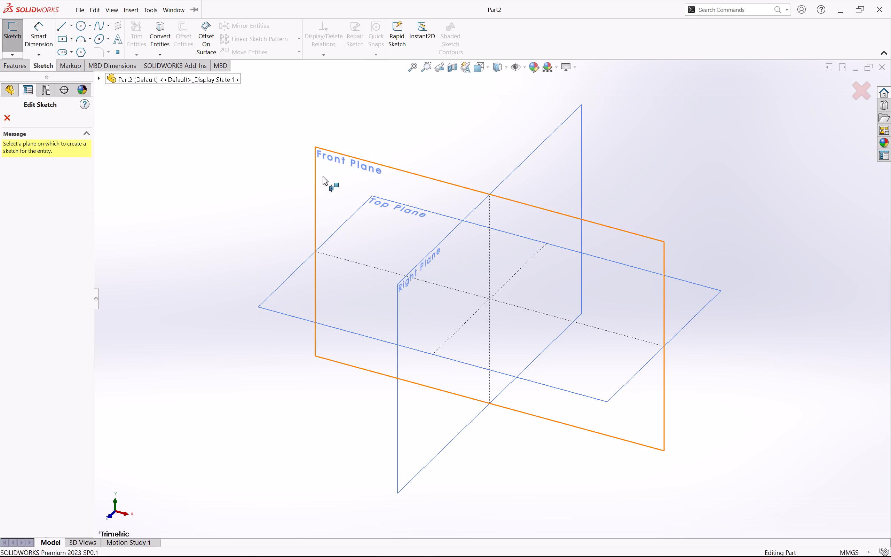
click(329, 172)
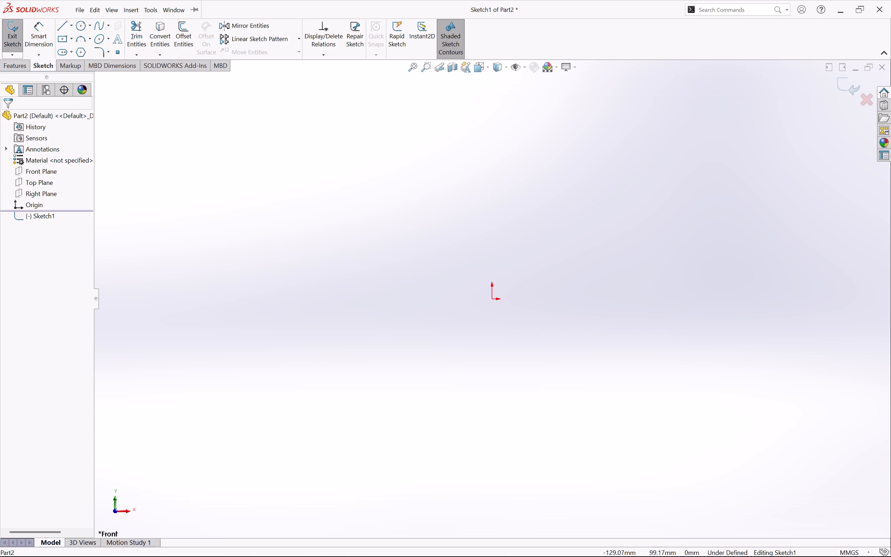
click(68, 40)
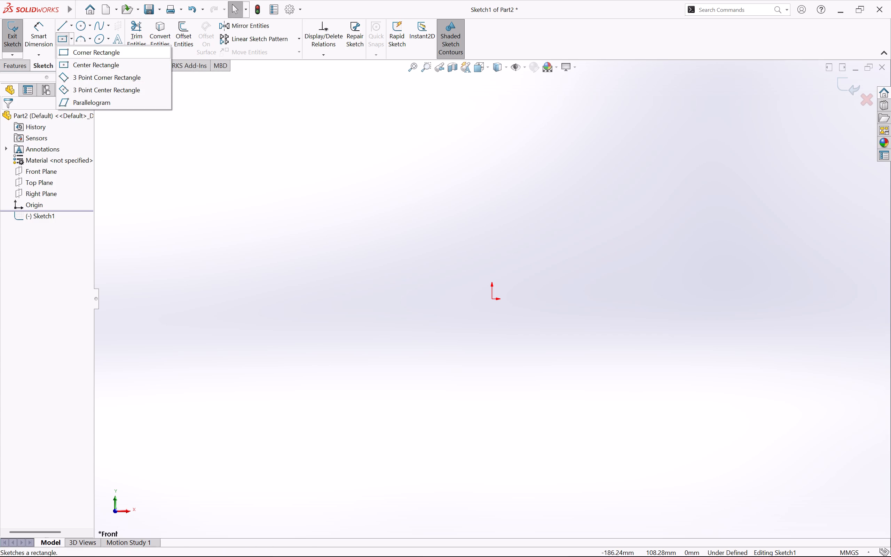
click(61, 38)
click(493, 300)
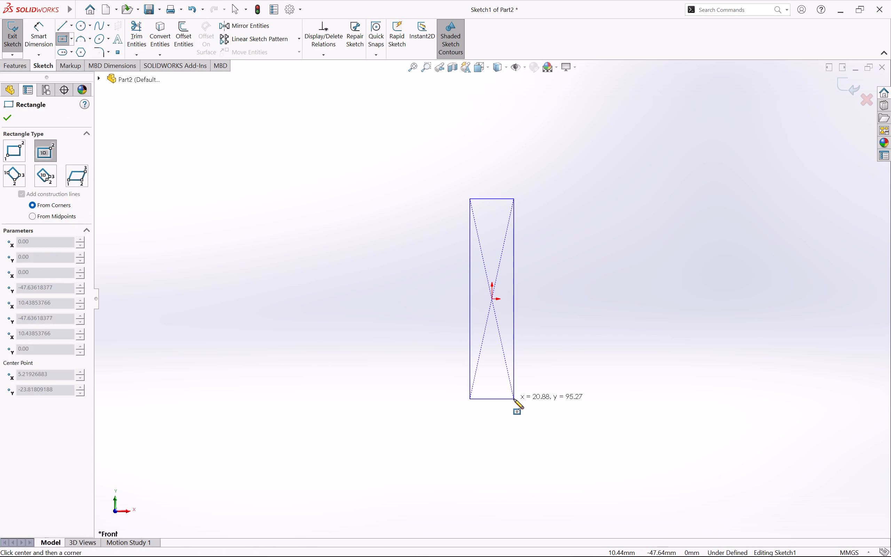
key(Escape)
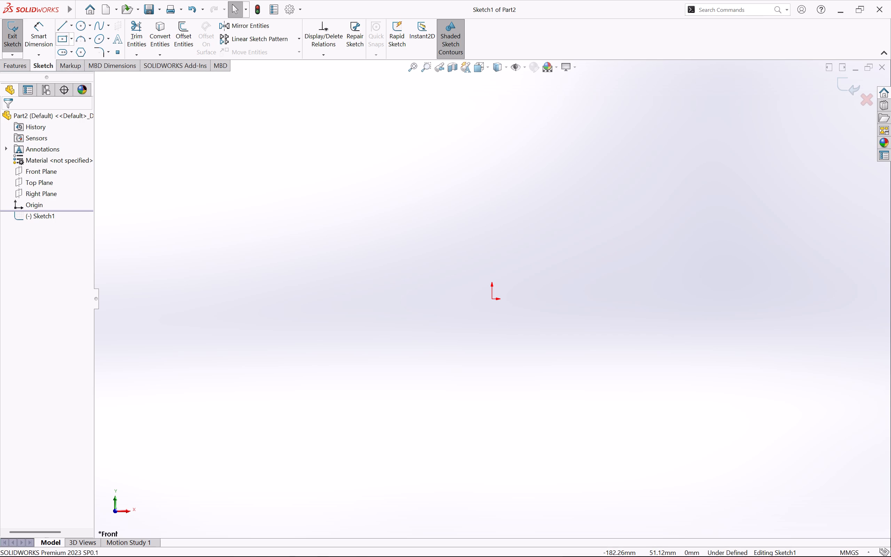
Sketch an upright corner rectangle about 21 mm wide and 75 mm high, extending down and rightward from the origin.
click(69, 38)
click(69, 51)
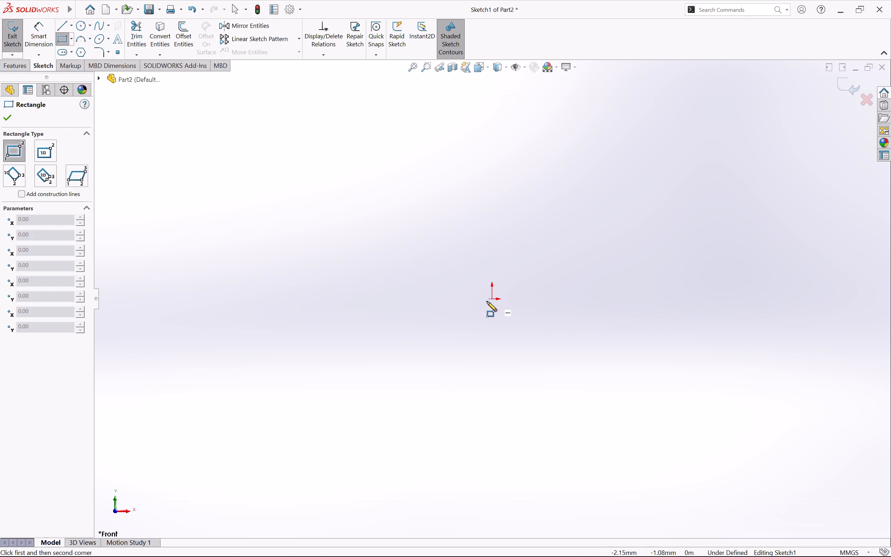
click(493, 298)
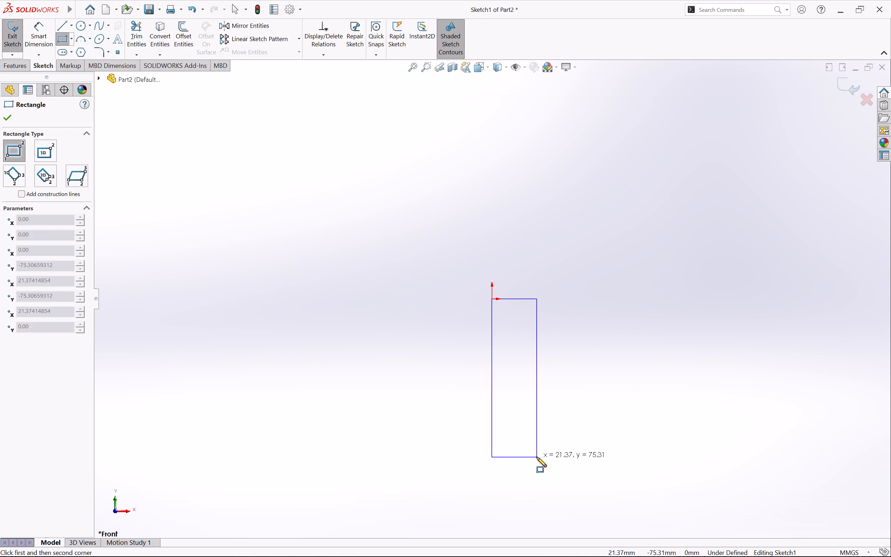
click(537, 457)
Sketch a second corner rectangle about 62 by 16 mm from the upright rectangle's lower-left corner, overlapping it to form an L.
scroll(538, 457, up, 3)
scroll(548, 458, down, 3)
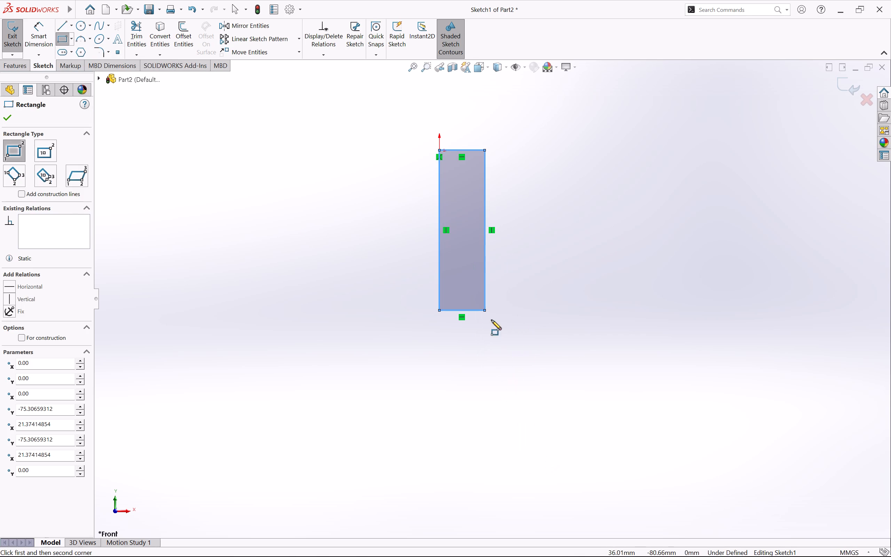
click(439, 310)
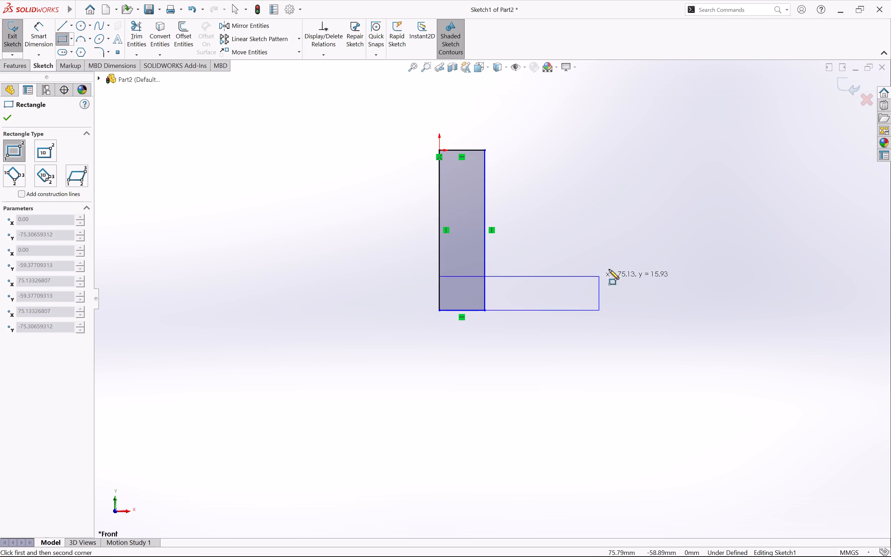
click(570, 276)
key(Escape)
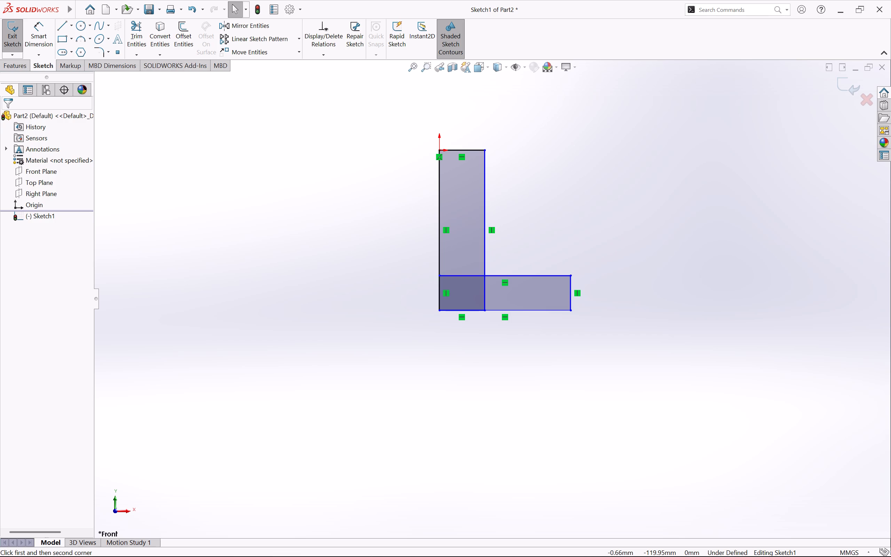
click(376, 340)
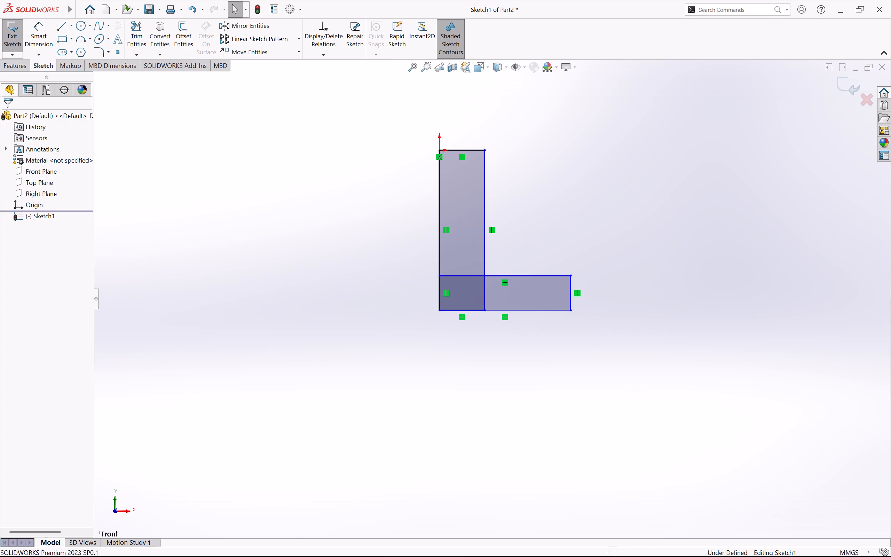
Dimension the L profile's outer vertical edge and its bottom edge at 100 mm each.
right_drag(280, 343, 263, 260)
click(437, 243)
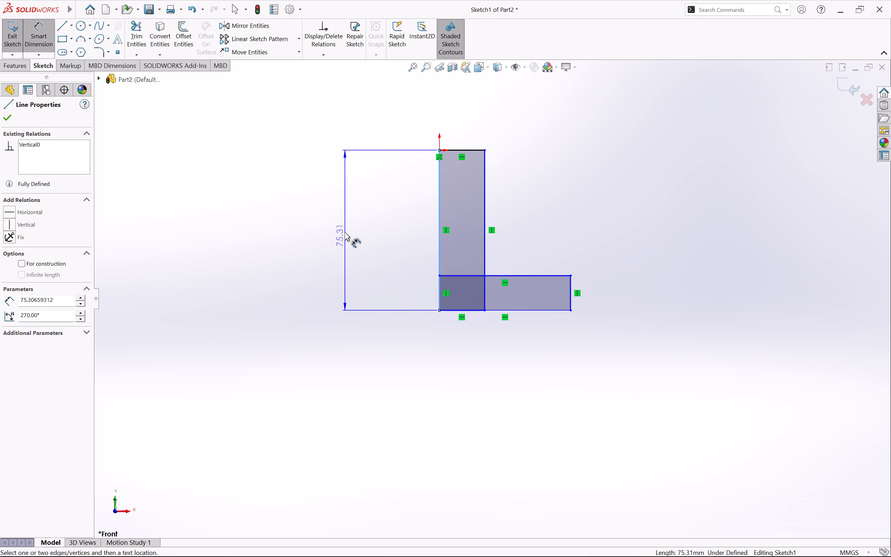
click(345, 232)
key(BackSpace)
text(100)
key(Return)
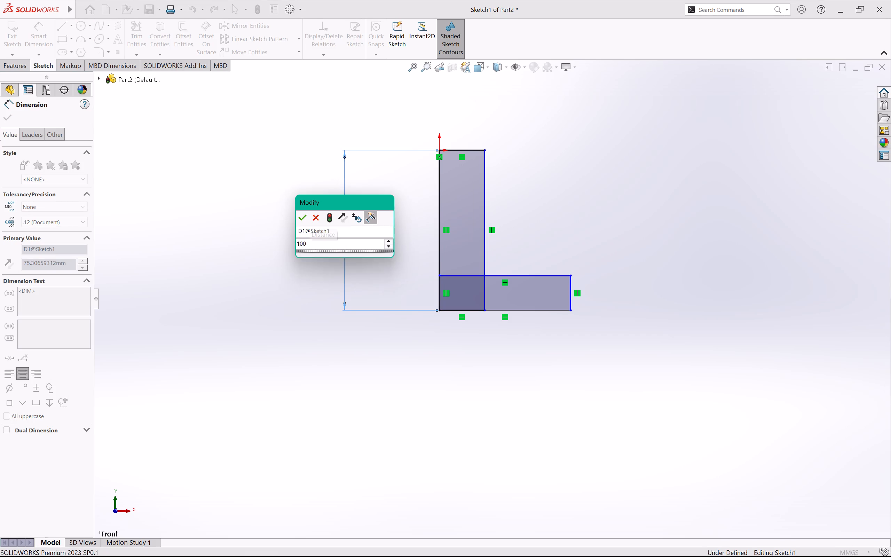
click(518, 309)
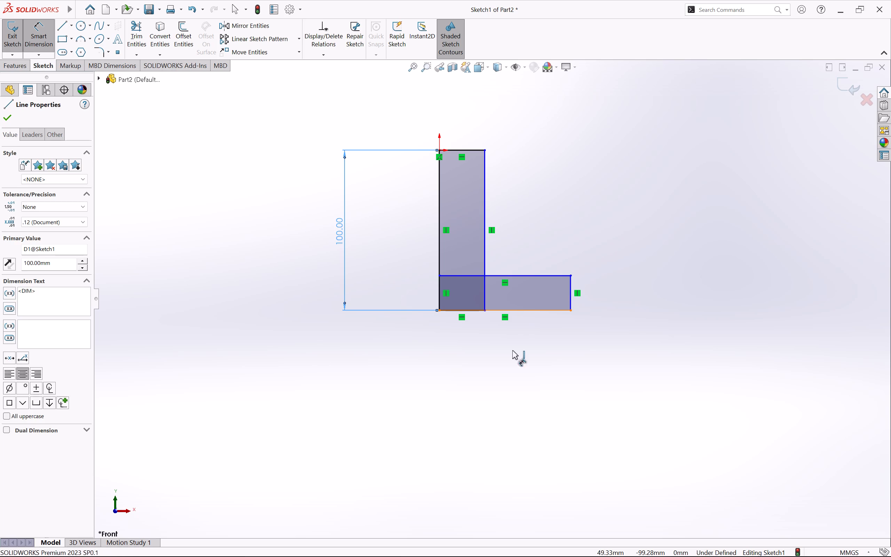
click(493, 400)
key(BackSpace)
text(100)
key(Return)
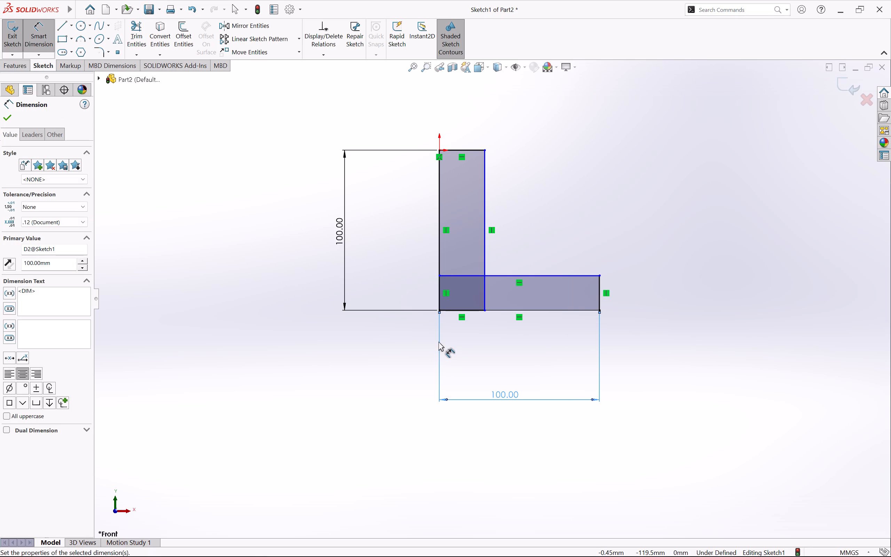
Dimension the thickness of both the vertical and the horizontal leg at 20 mm.
click(464, 148)
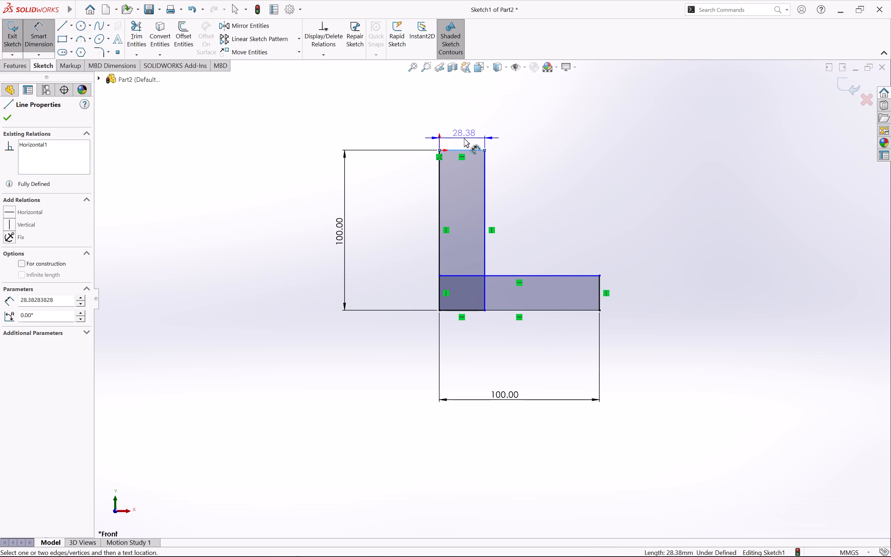
click(464, 138)
key(BackSpace)
text(20)
key(Return)
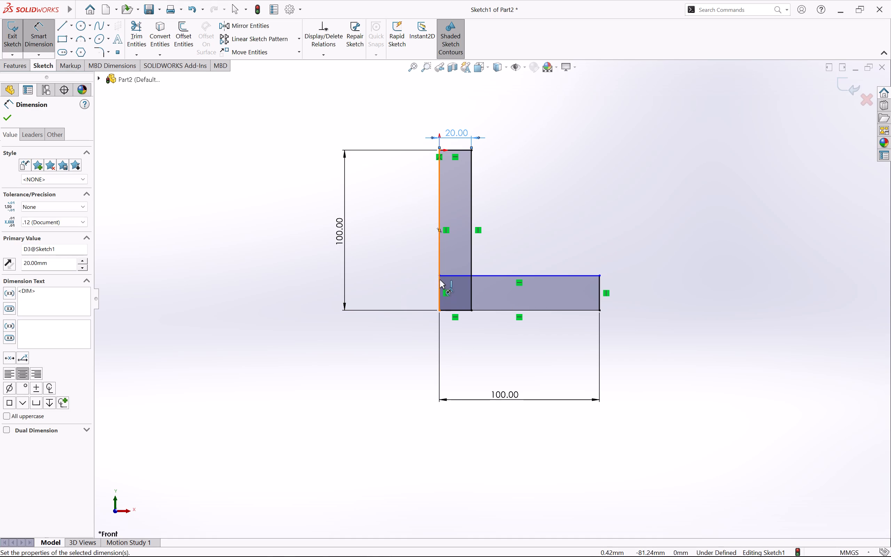
click(598, 294)
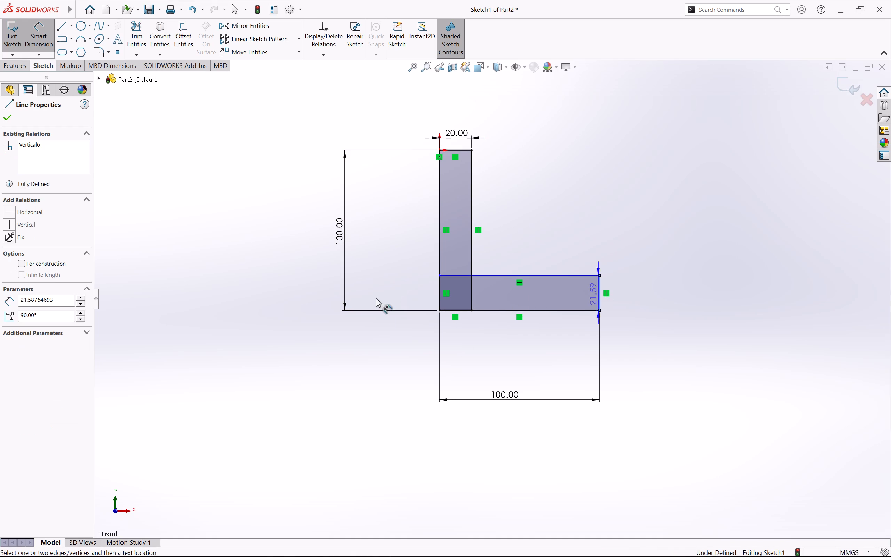
click(386, 292)
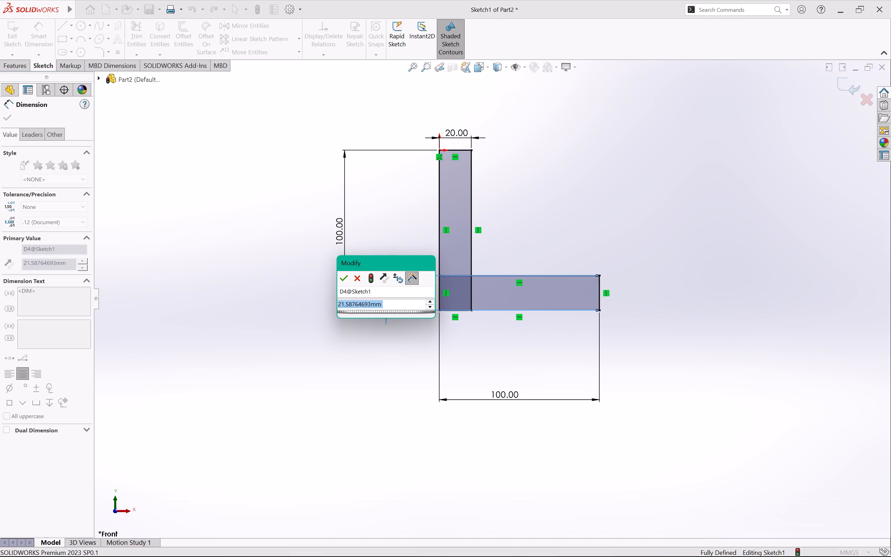
key(BackSpace)
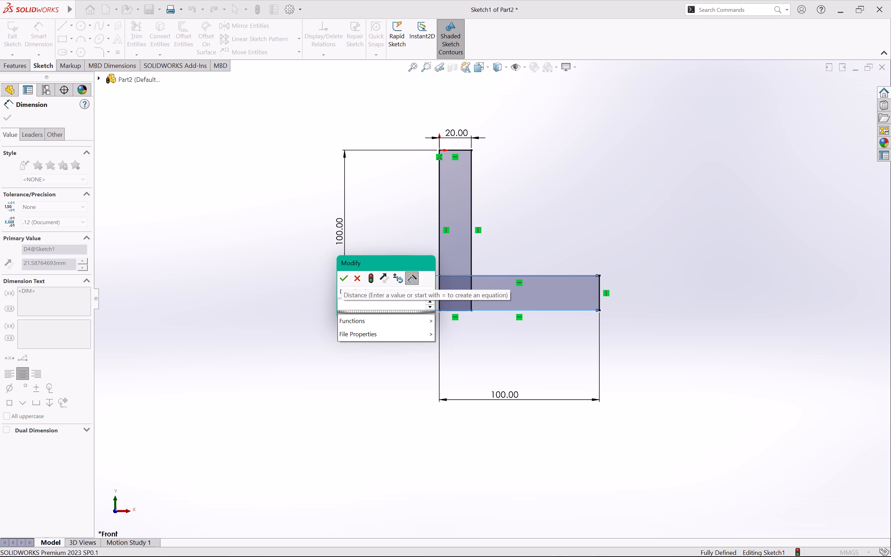
text(20)
key(Return)
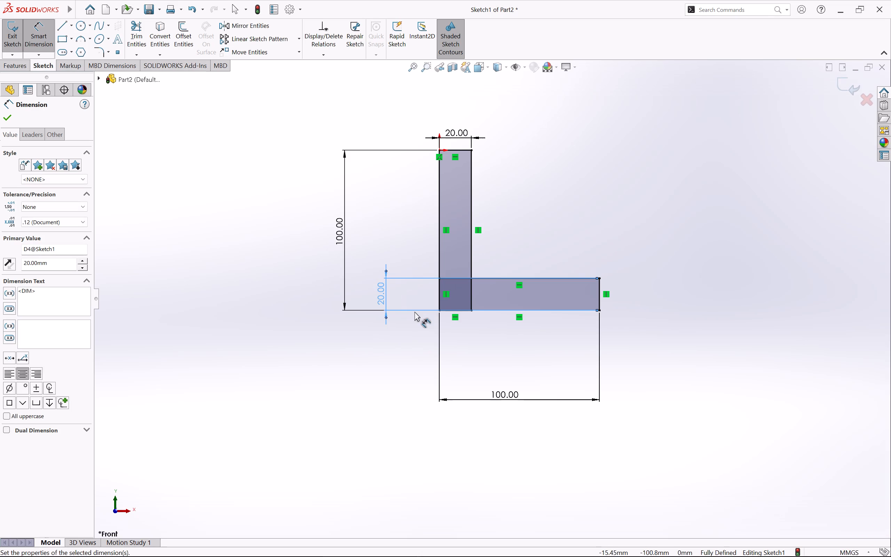
click(388, 333)
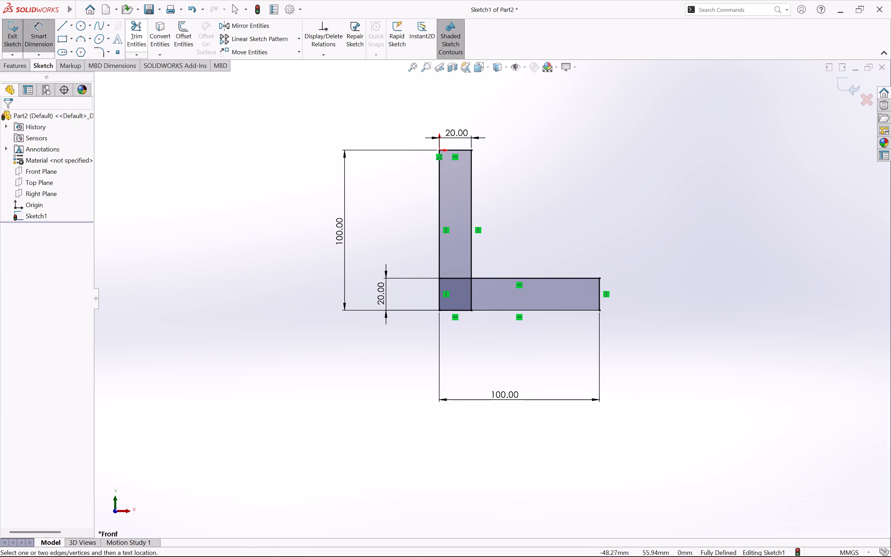
Add a 10 mm sketch fillet at the inner corner where the vertical leg meets the horizontal leg.
click(134, 29)
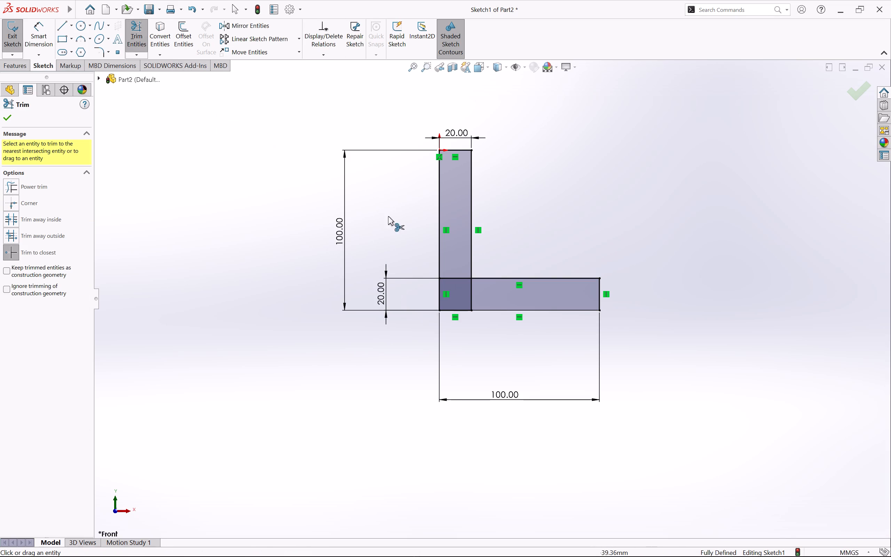
key(Escape)
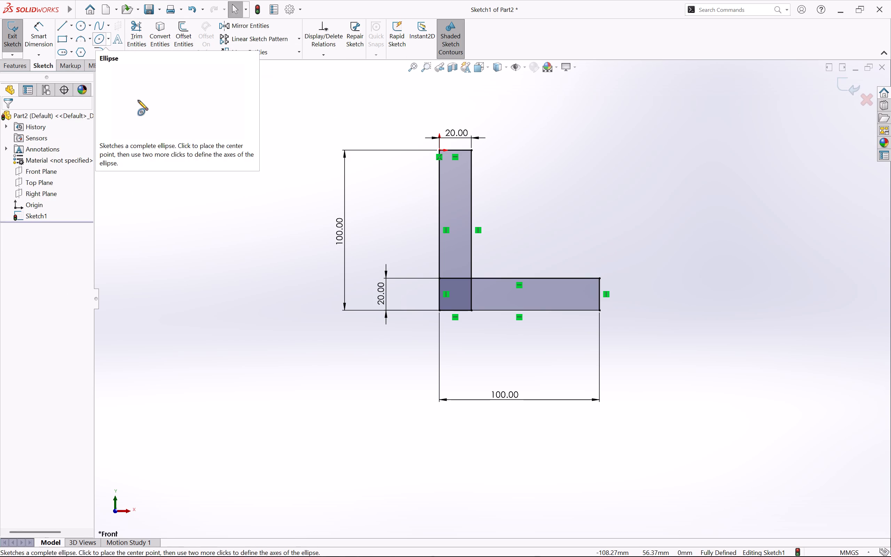
click(100, 50)
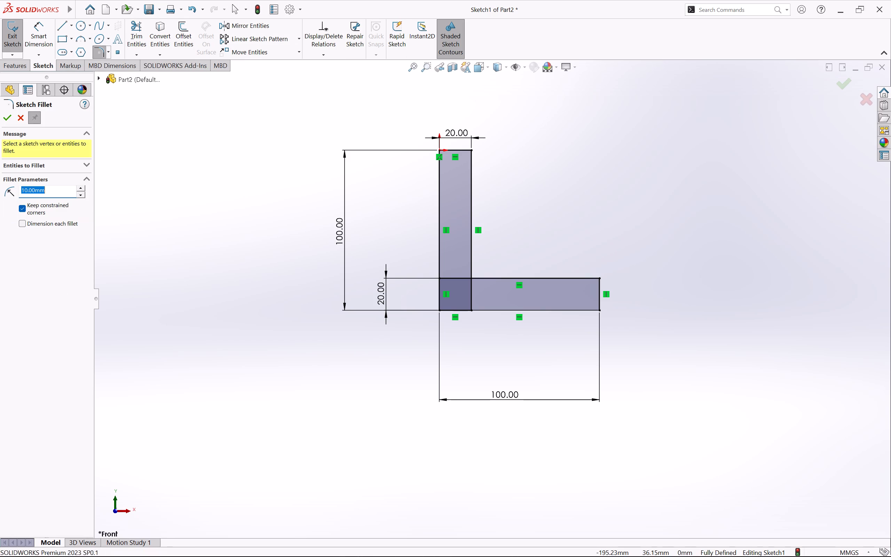
click(470, 265)
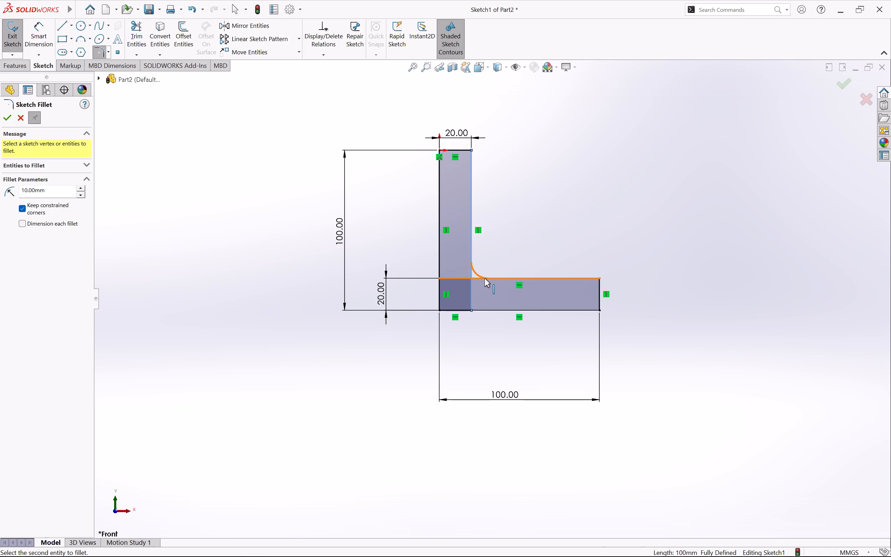
click(484, 278)
drag(53, 193, 3, 190)
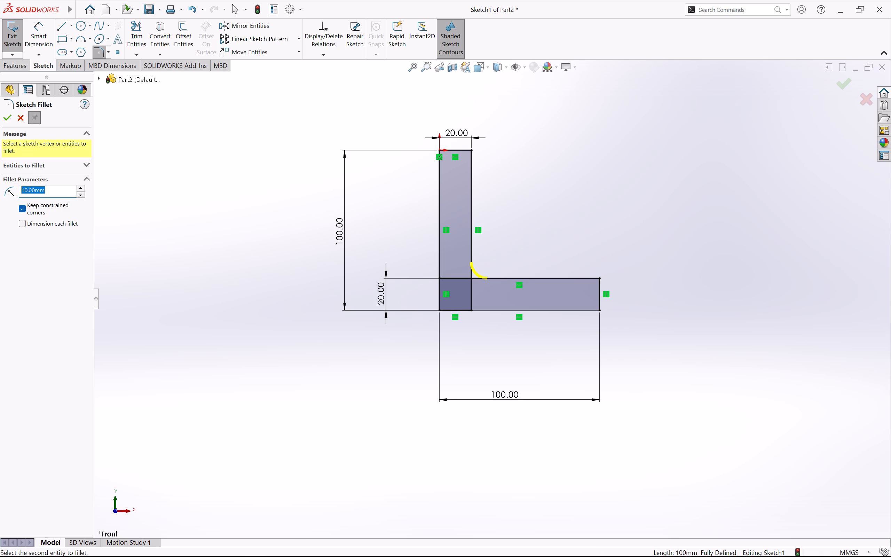
drag(3, 190, 1, 190)
key(BackSpace)
text(10)
key(Return)
key(Return)
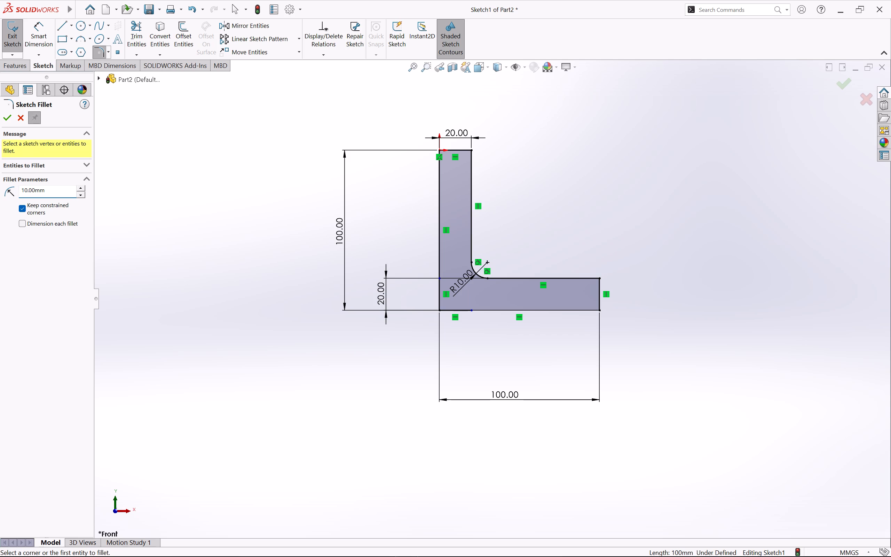
Move the inner fillet's radius dimension clear of the L profile, beyond its outer lower corner, and exit the sketch.
drag(464, 278, 445, 292)
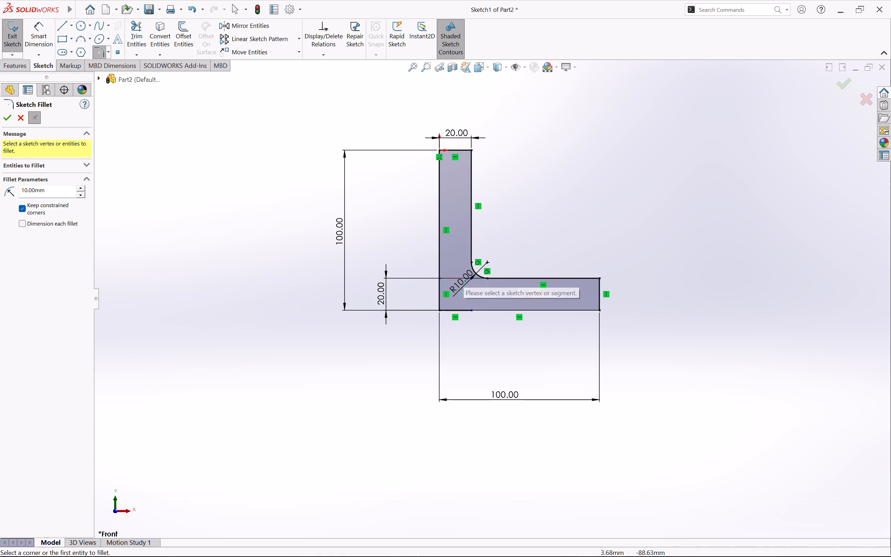
drag(445, 292, 439, 296)
key(Escape)
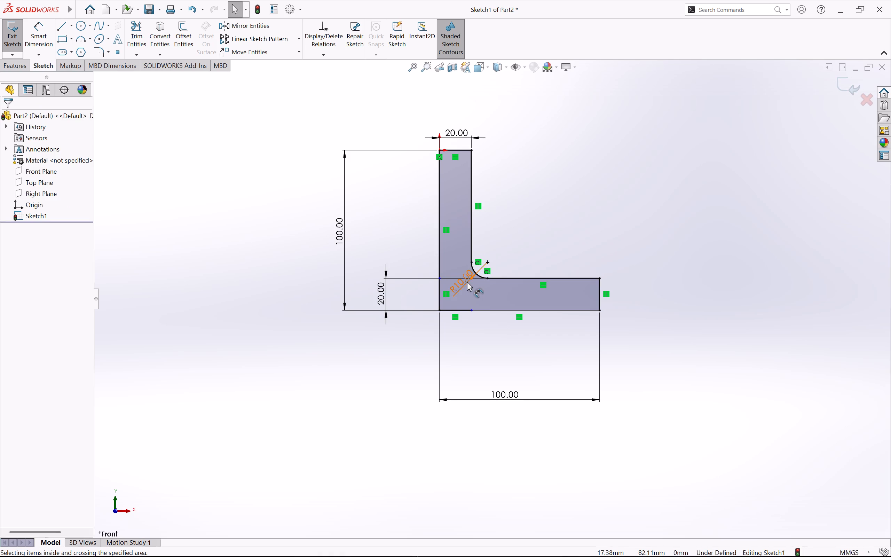
drag(462, 280, 395, 346)
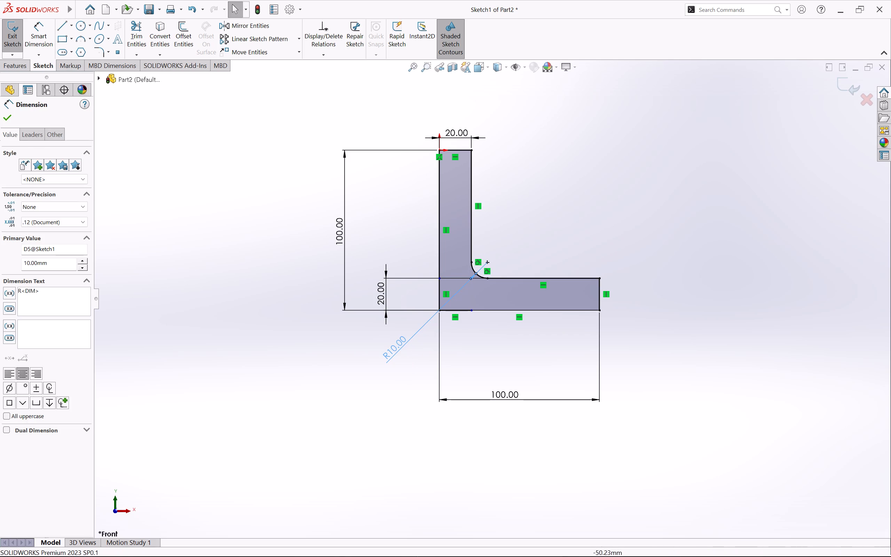
click(358, 410)
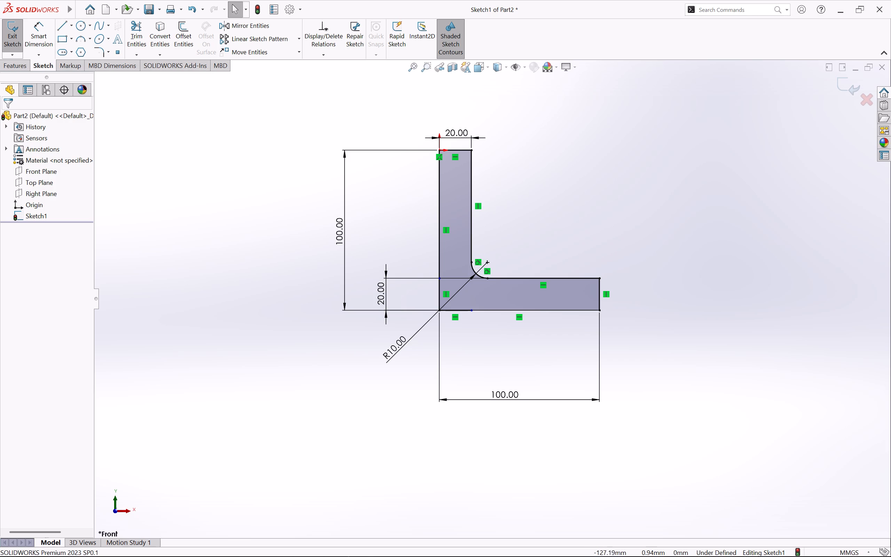
click(5, 45)
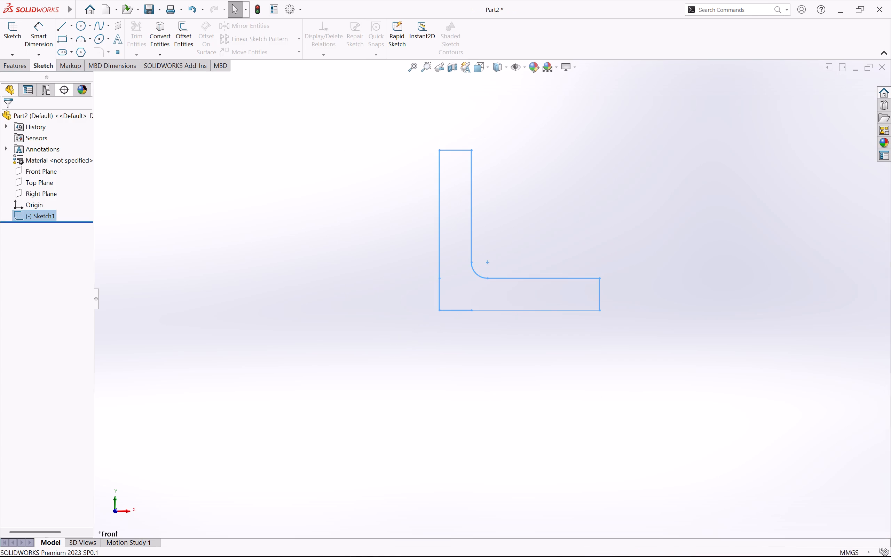
Extrude the L profile's enclosed region 120 mm with the Mid Plane end condition.
click(20, 64)
click(14, 33)
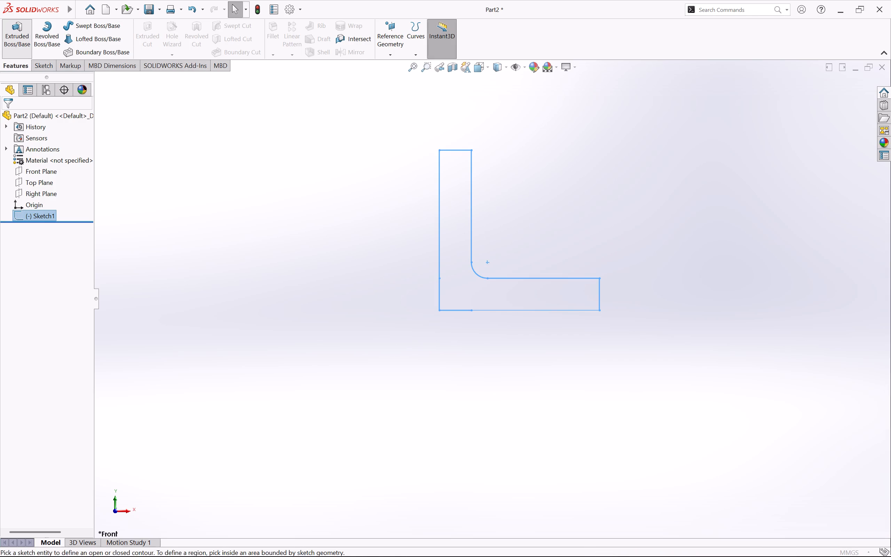
scroll(700, 410, up, 2)
middle_drag(701, 410, 651, 410)
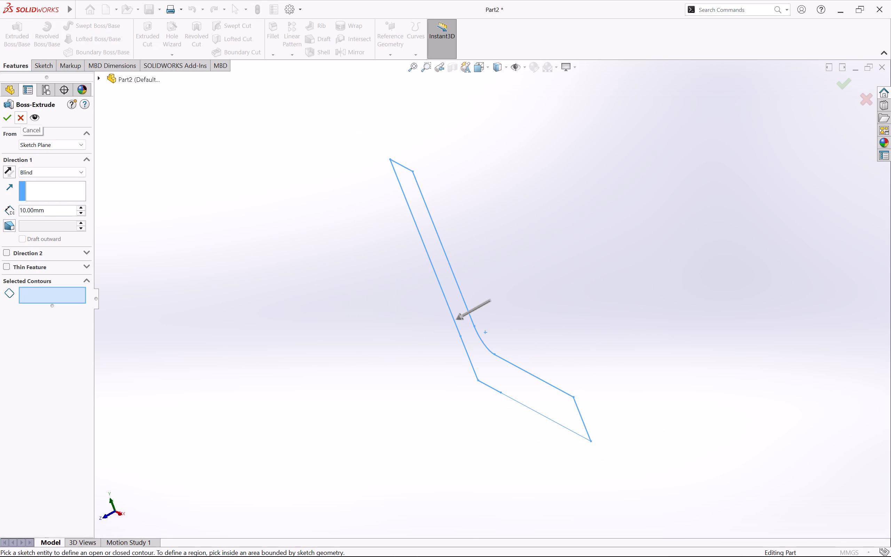
click(46, 174)
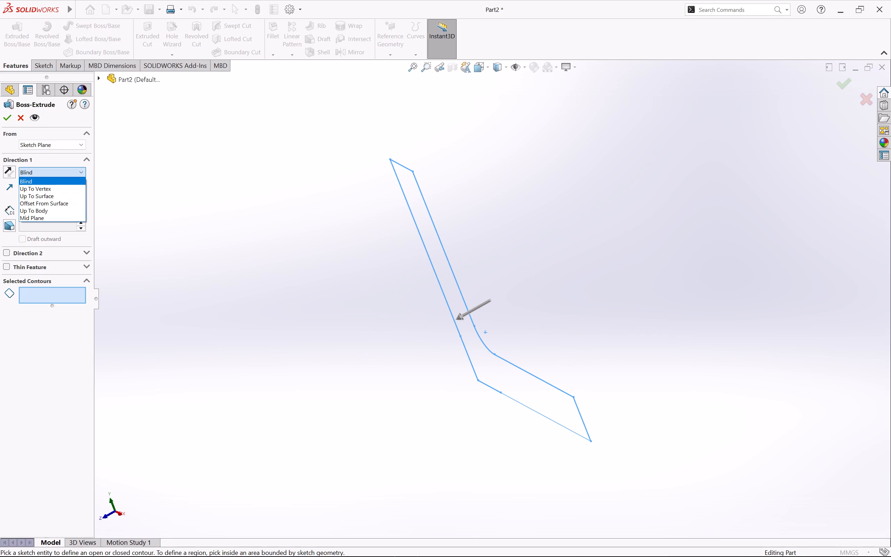
click(52, 173)
click(57, 143)
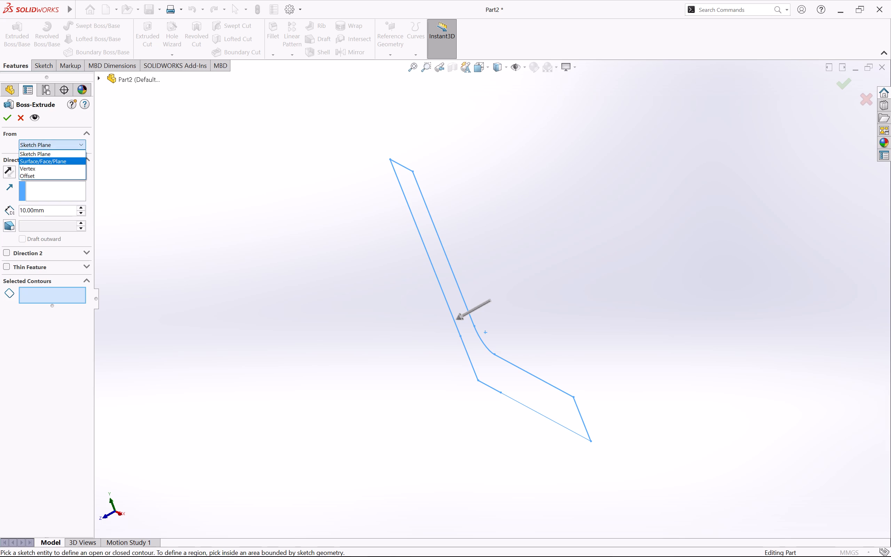
click(55, 143)
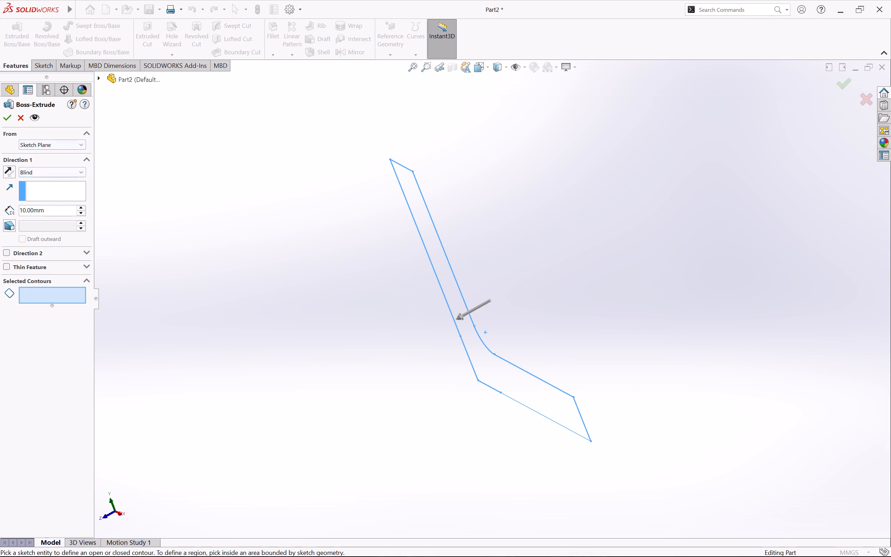
click(58, 171)
click(54, 214)
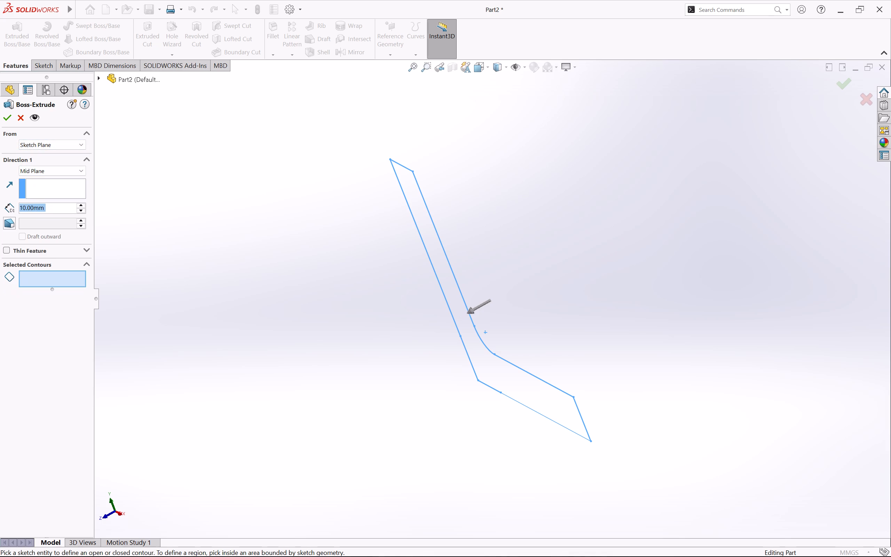
key(BackSpace)
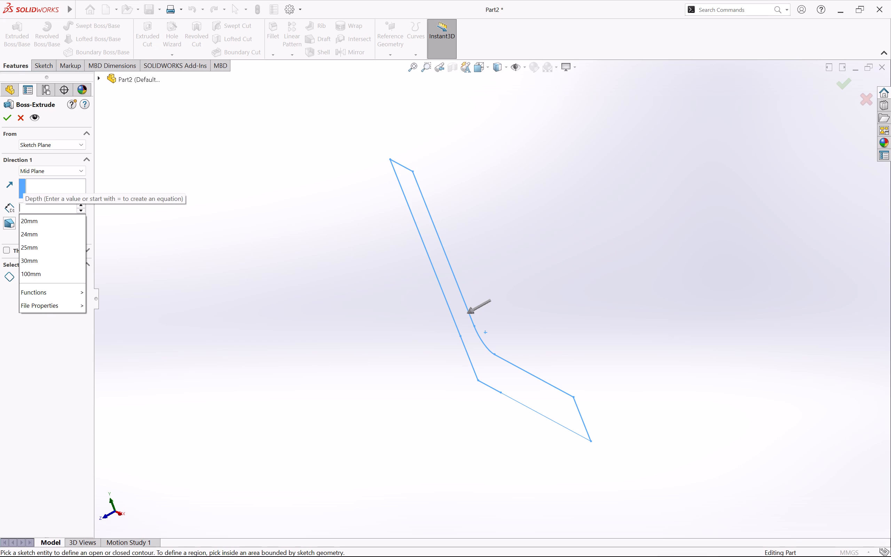
text(120)
key(Return)
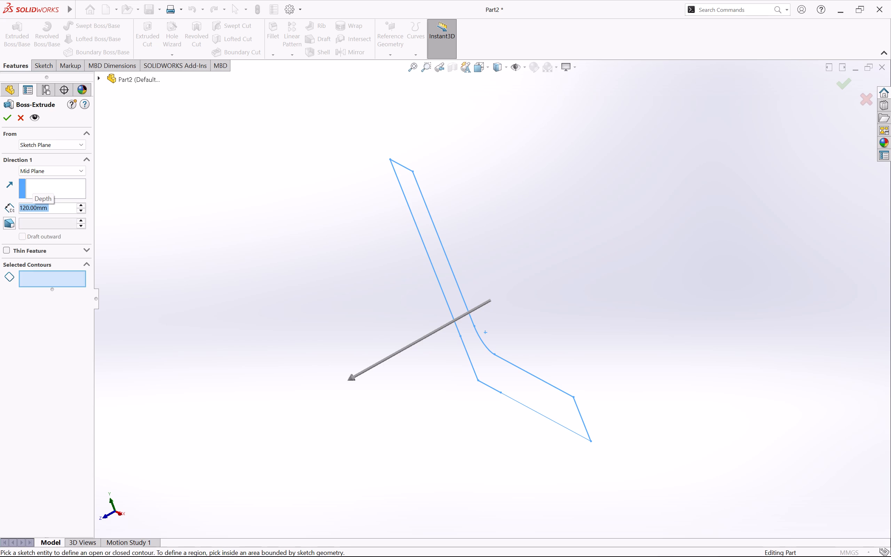
click(50, 274)
click(436, 261)
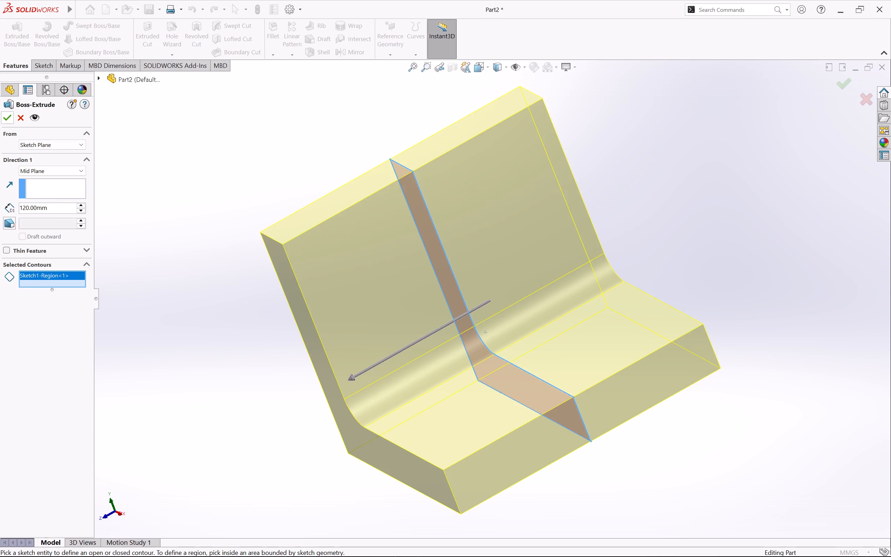
click(5, 123)
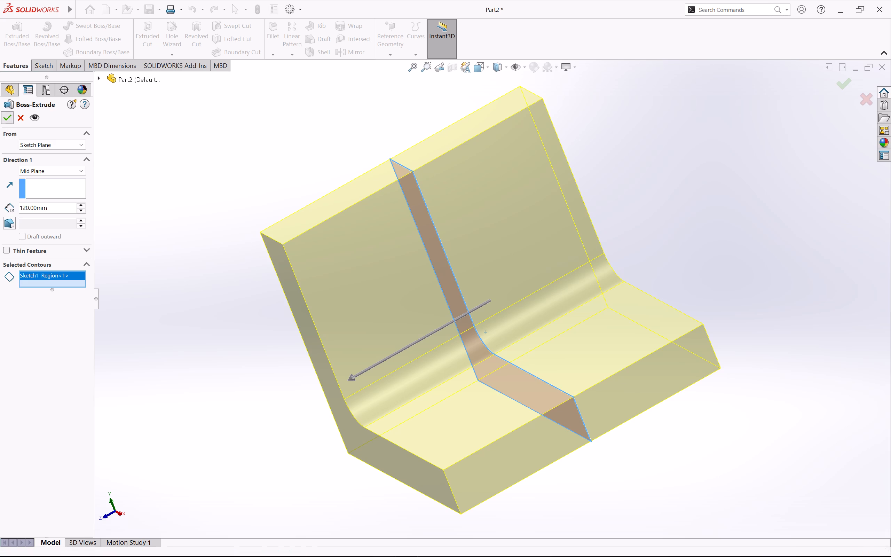
Fillet the two vertical corner edges at the free end of the horizontal flange with a 30 mm radius.
scroll(276, 358, up, 2)
middle_drag(276, 358, 284, 355)
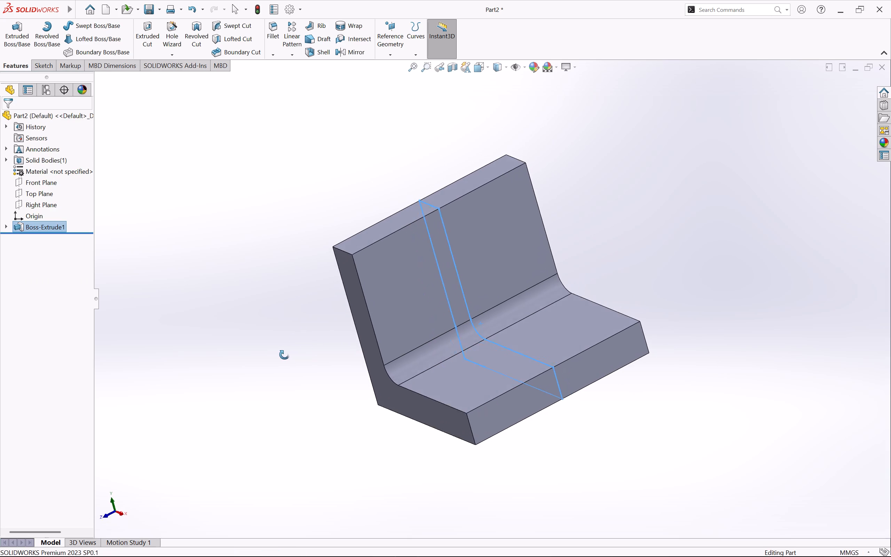
middle_drag(284, 355, 279, 363)
click(278, 363)
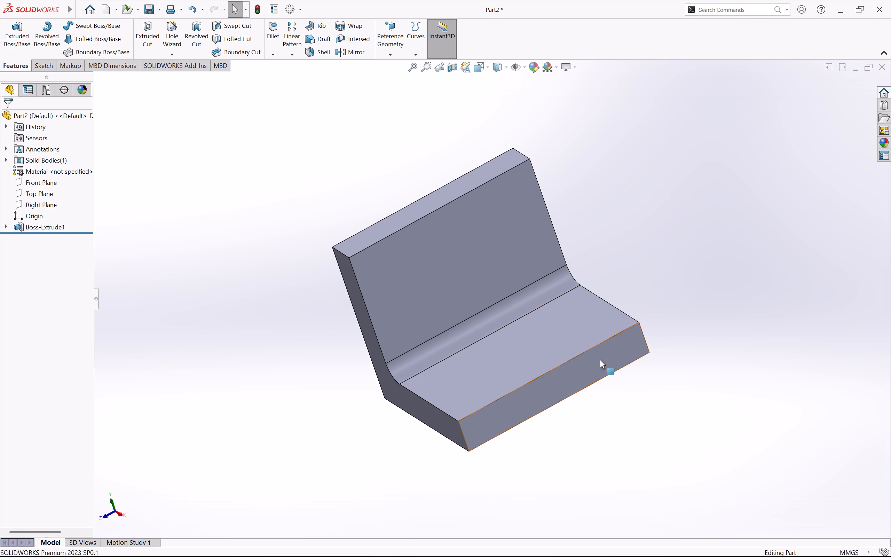
middle_drag(571, 424, 532, 438)
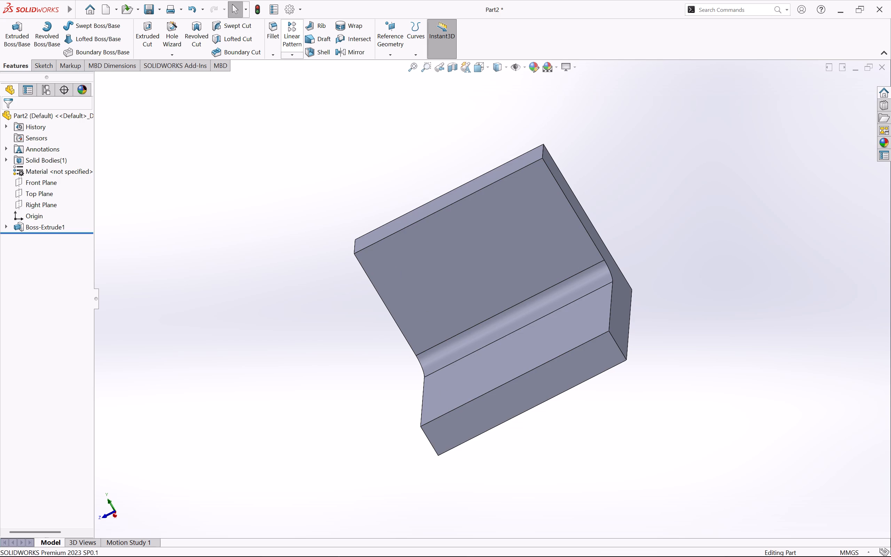
click(270, 33)
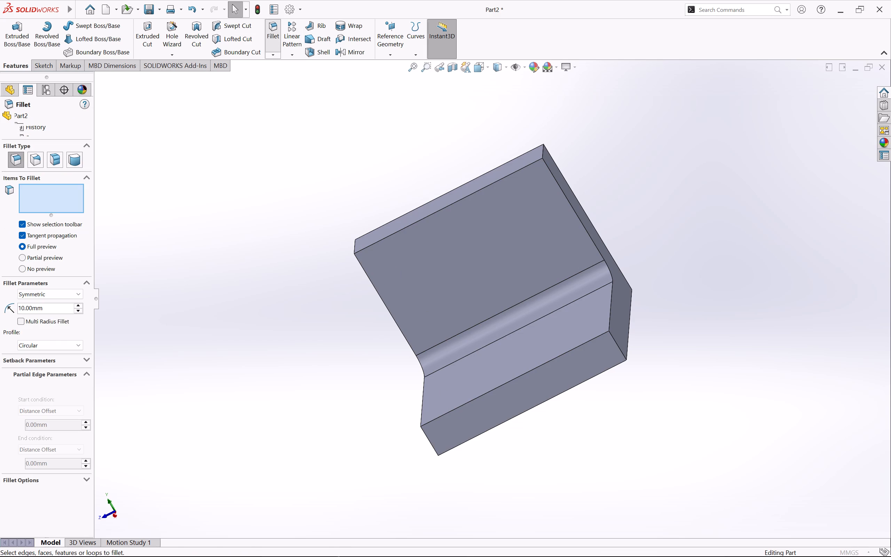
middle_drag(494, 494, 528, 476)
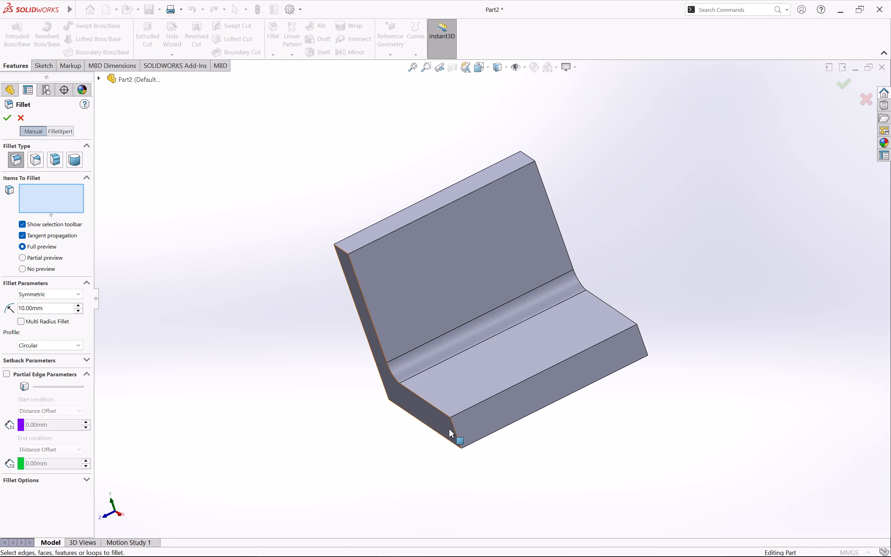
click(456, 435)
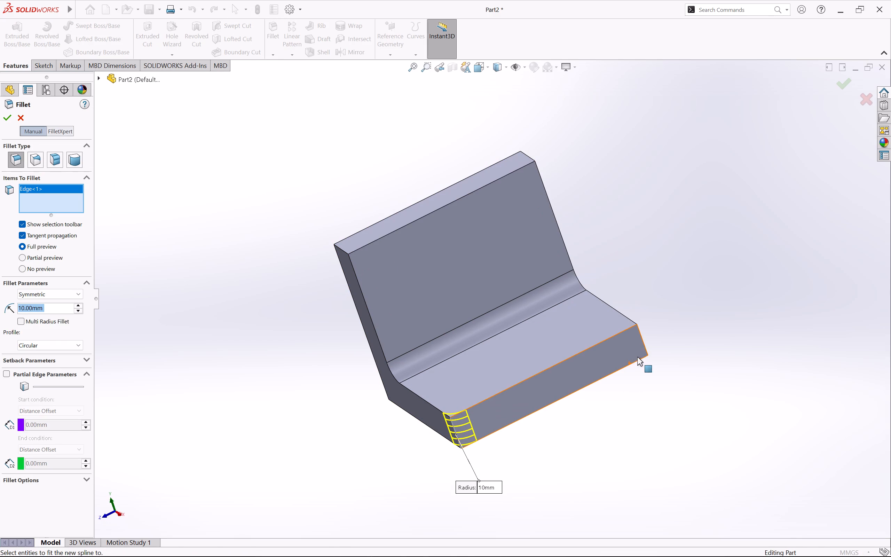
click(641, 337)
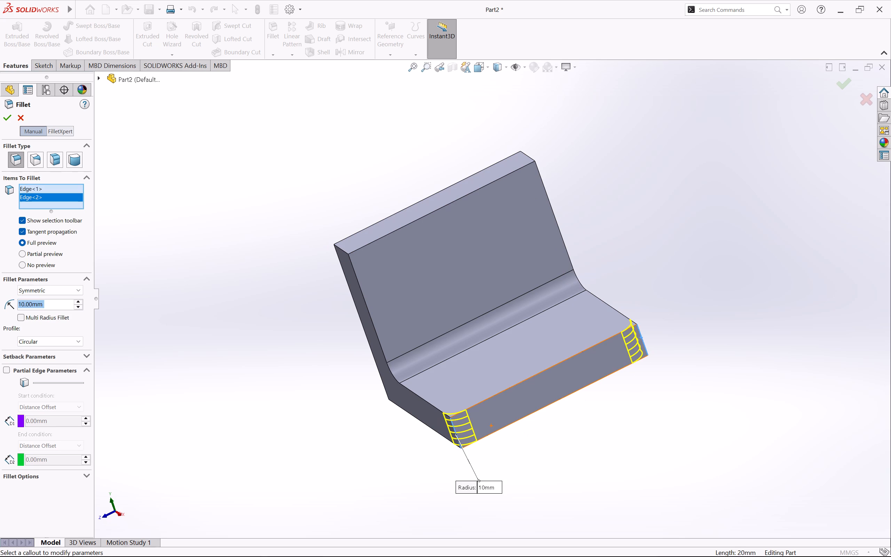
key(BackSpace)
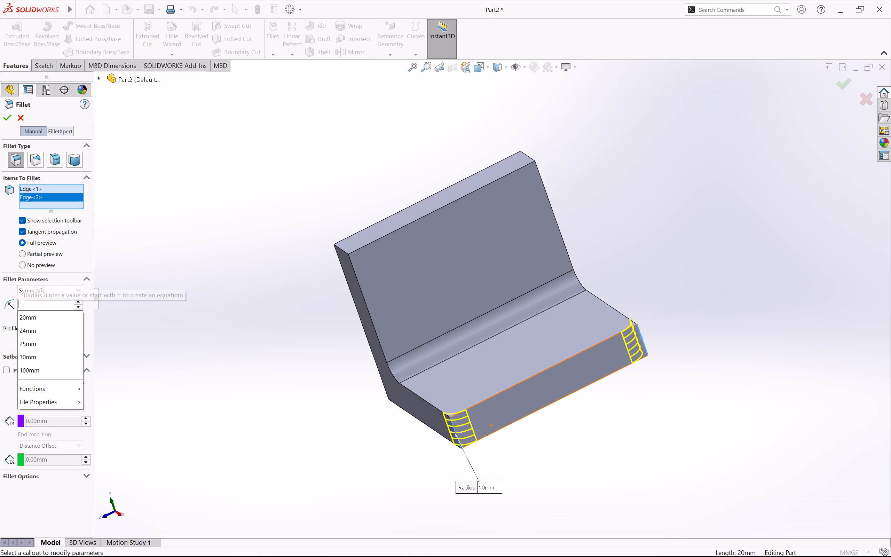
text(30)
key(Return)
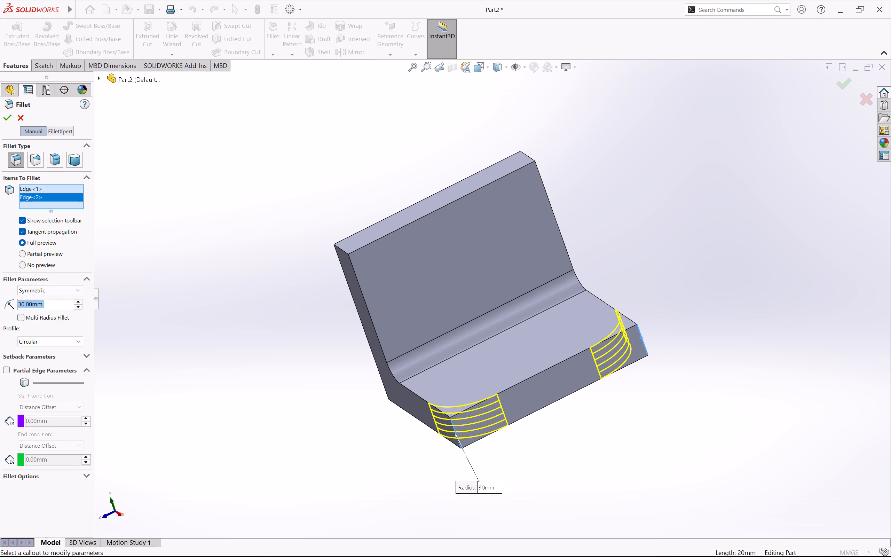
click(4, 121)
Fillet the two upper corner edges of the vertical wall with a 20 mm radius.
scroll(250, 389, up, 1)
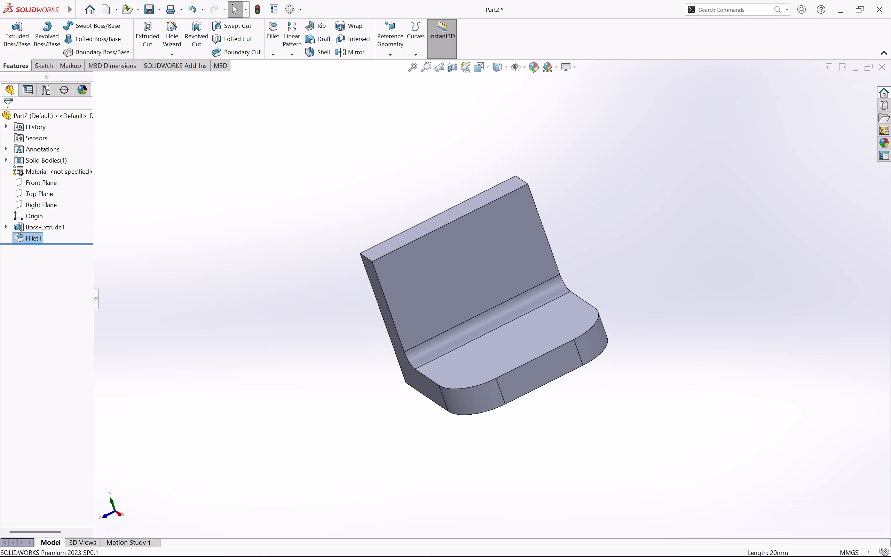
middle_drag(250, 389, 301, 424)
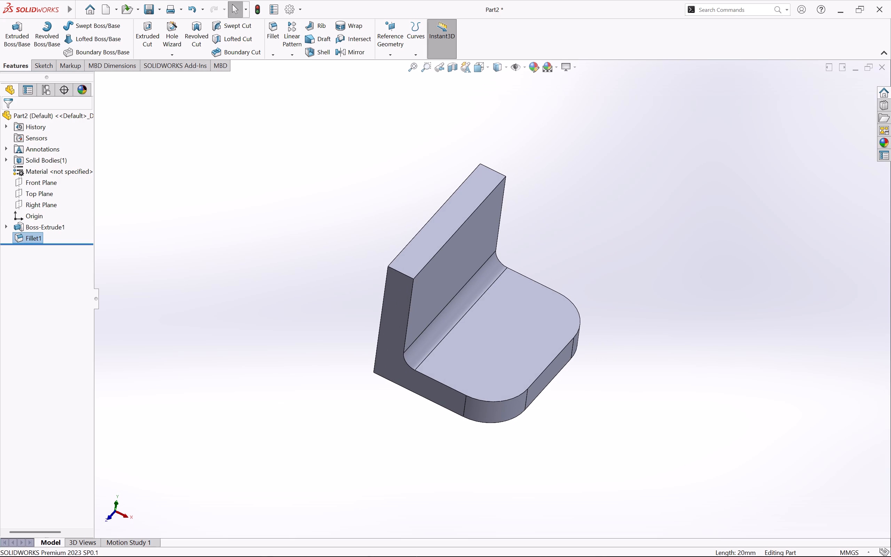
click(273, 31)
middle_drag(341, 312, 301, 249)
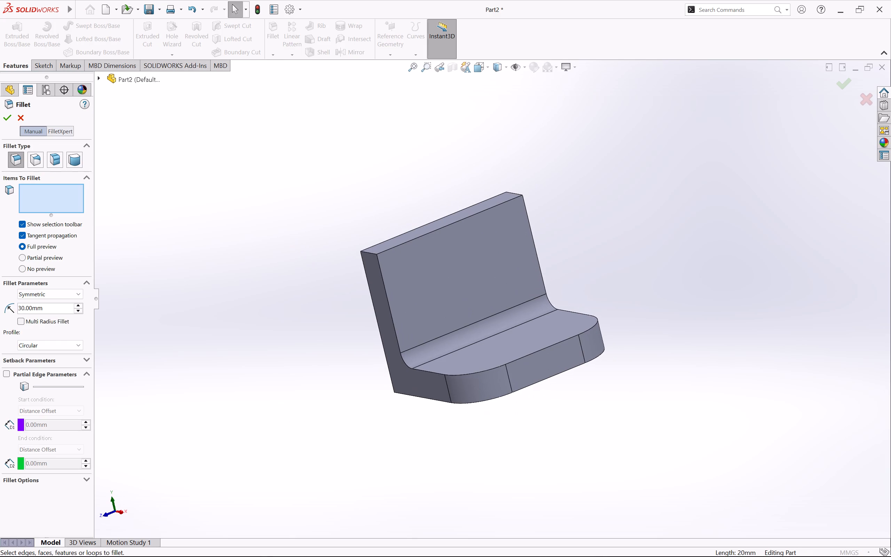
click(367, 252)
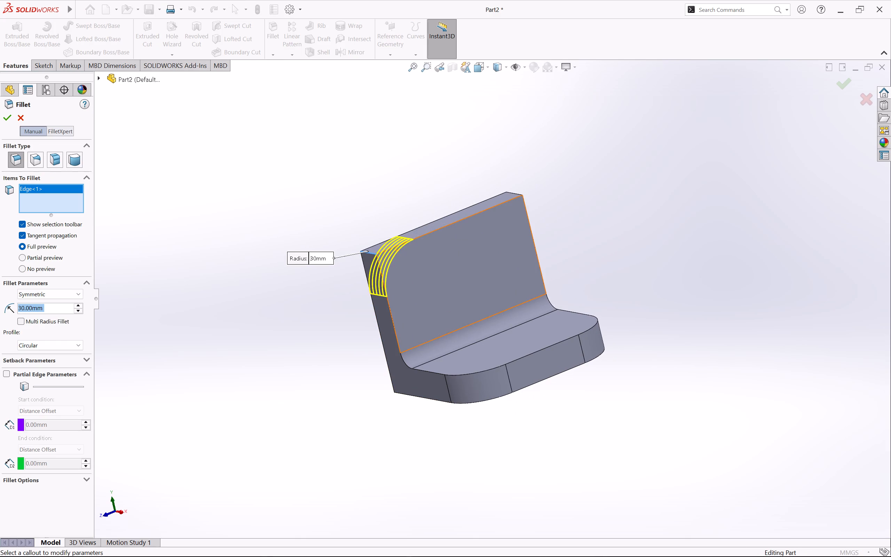
scroll(566, 205, up, 2)
middle_drag(567, 206, 511, 301)
scroll(532, 224, down, 3)
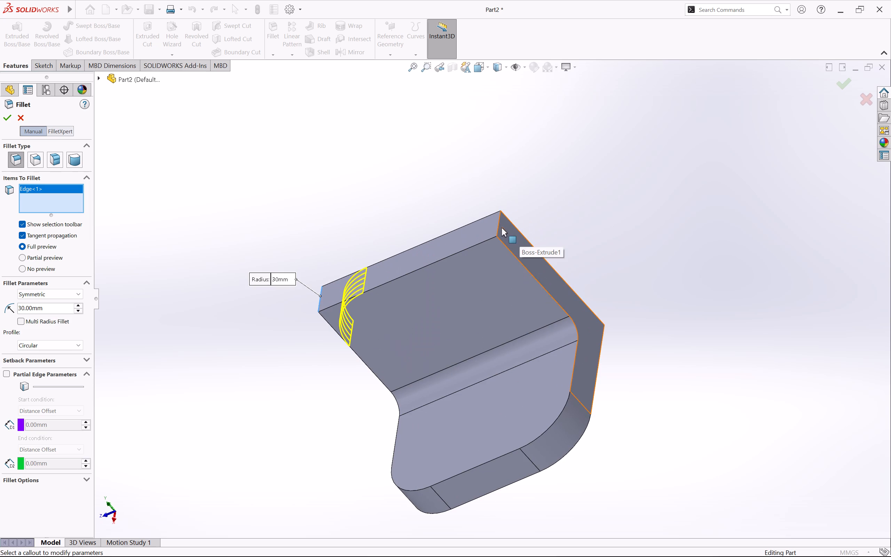
click(497, 222)
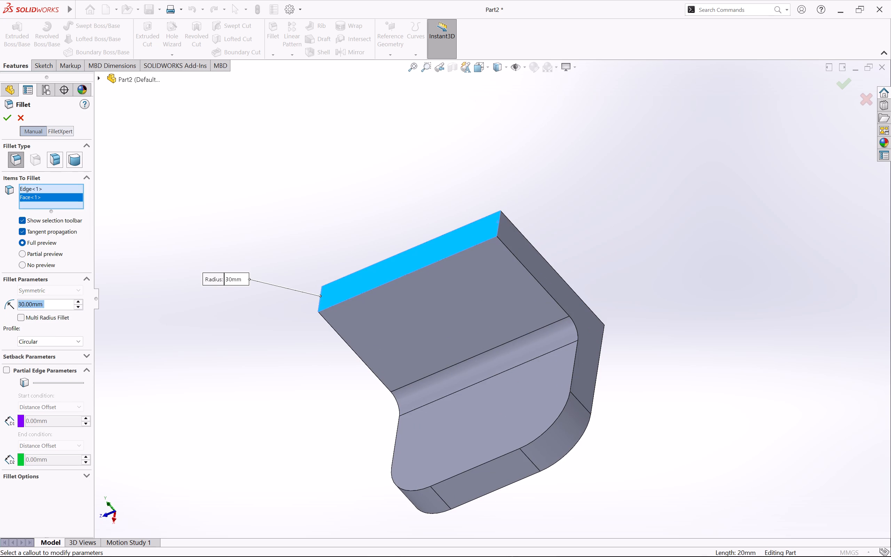
click(51, 199)
key(Delete)
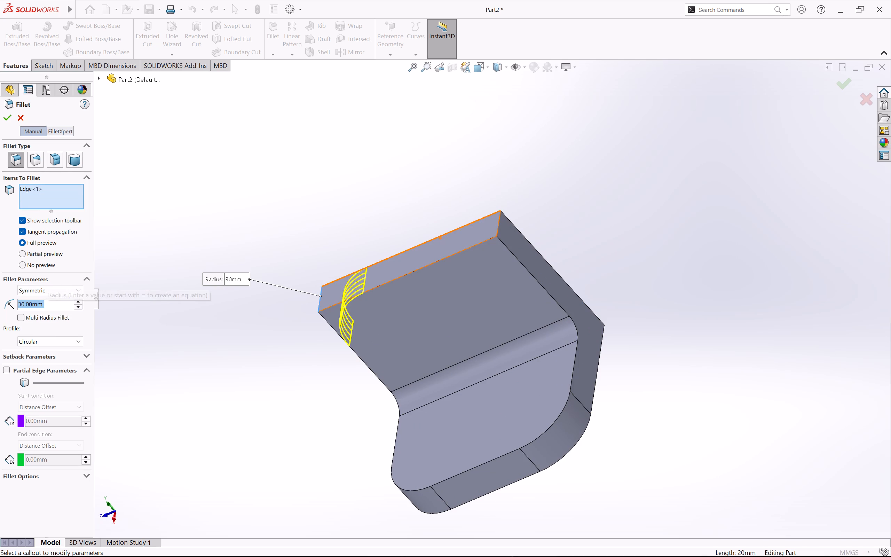
click(498, 225)
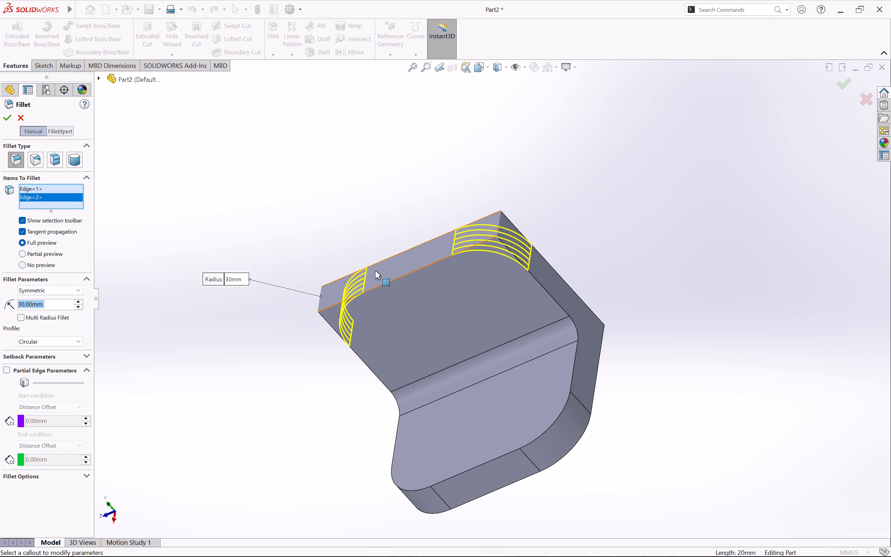
key(BackSpace)
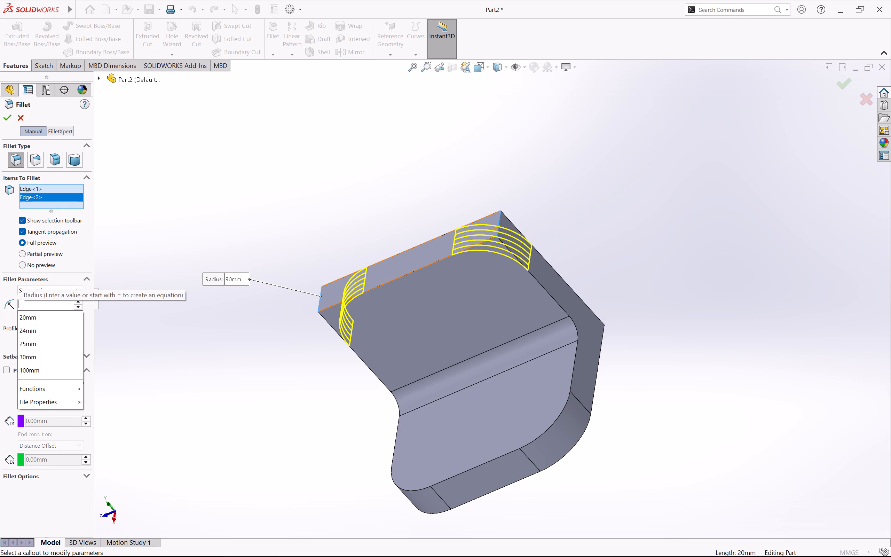
text(20)
key(Return)
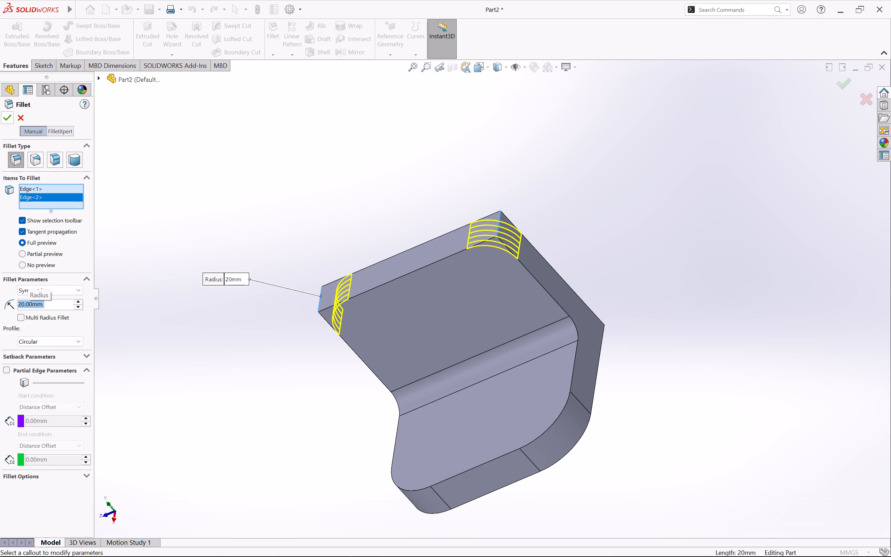
click(7, 117)
middle_drag(285, 378, 331, 310)
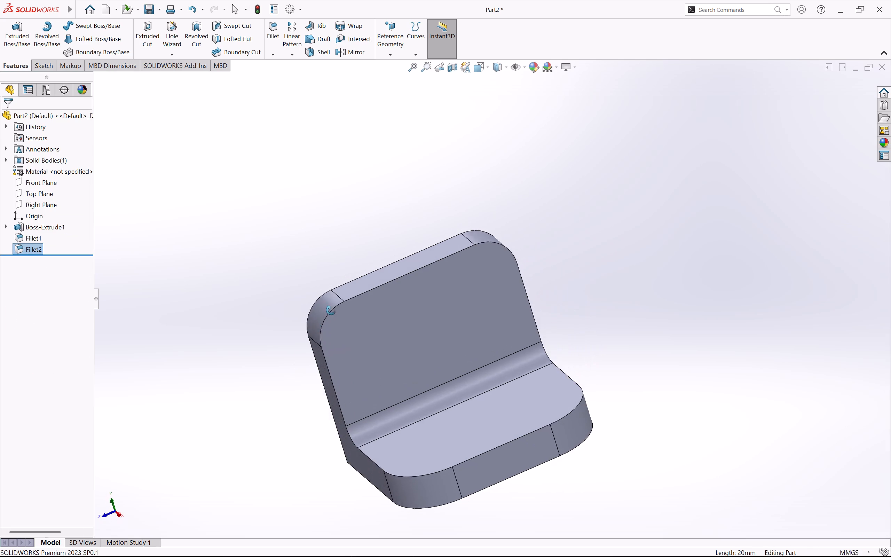
Start a sketch on the vertical wall's inner face, the one above the horizontal flange.
middle_drag(331, 310, 323, 260)
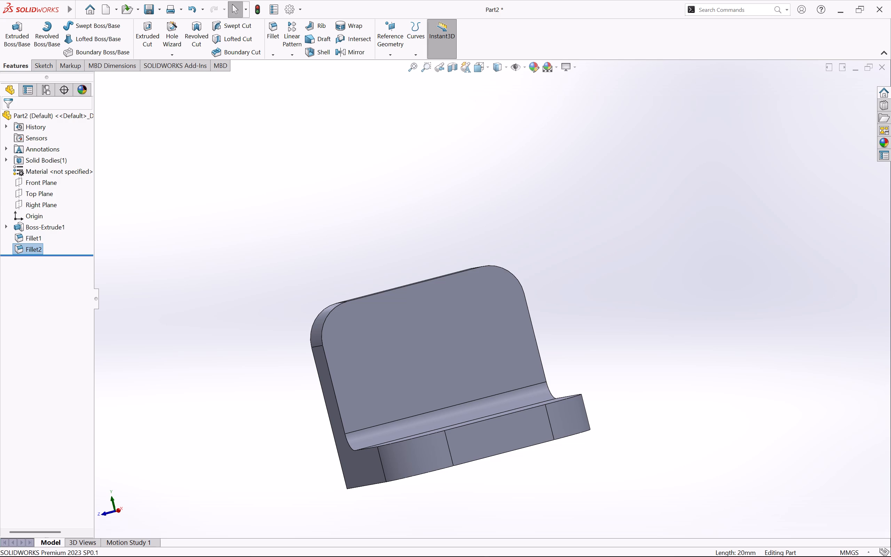
right_click(406, 334)
click(429, 305)
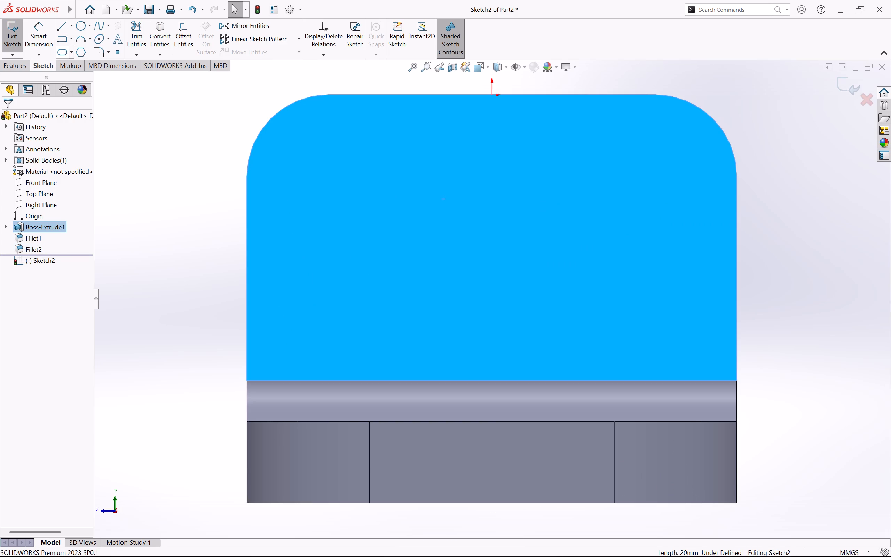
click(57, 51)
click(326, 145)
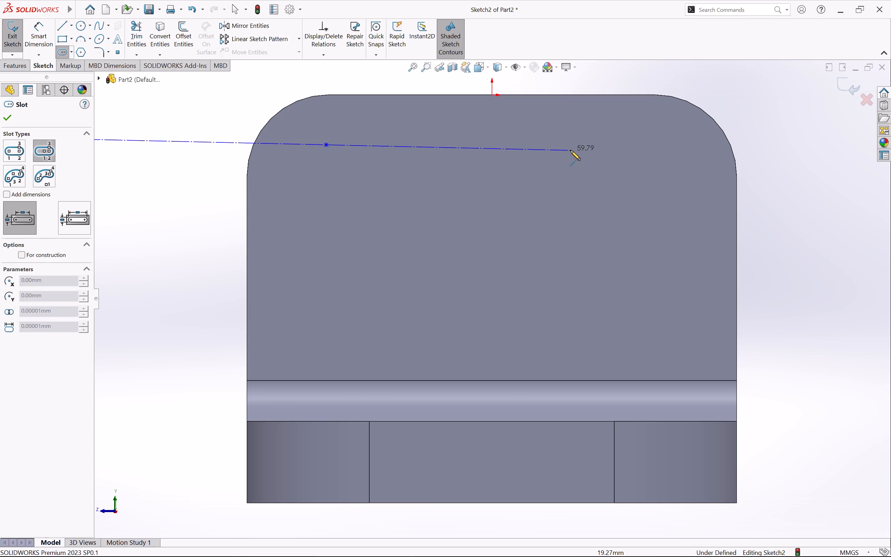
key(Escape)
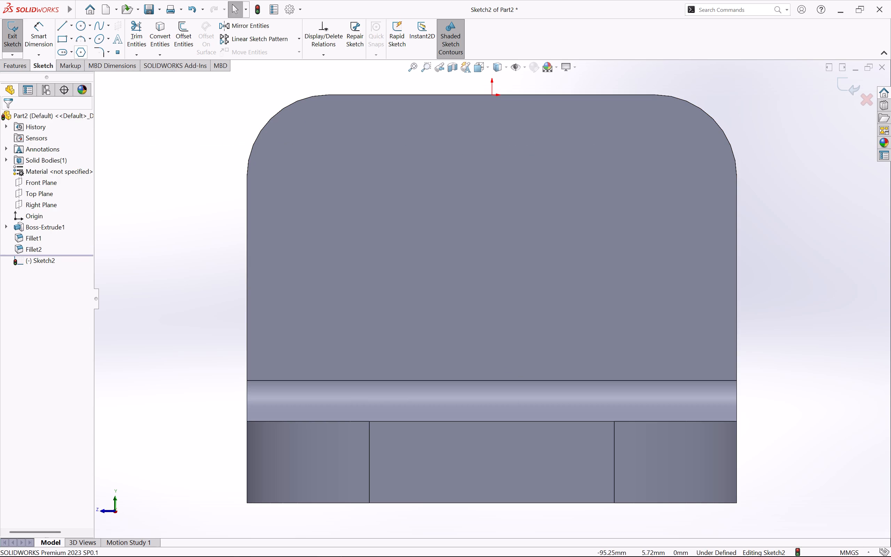
Sketch a straight slot across the wall's upper part, about 76 mm between arc centres and about 14 mm wide.
click(70, 50)
click(74, 70)
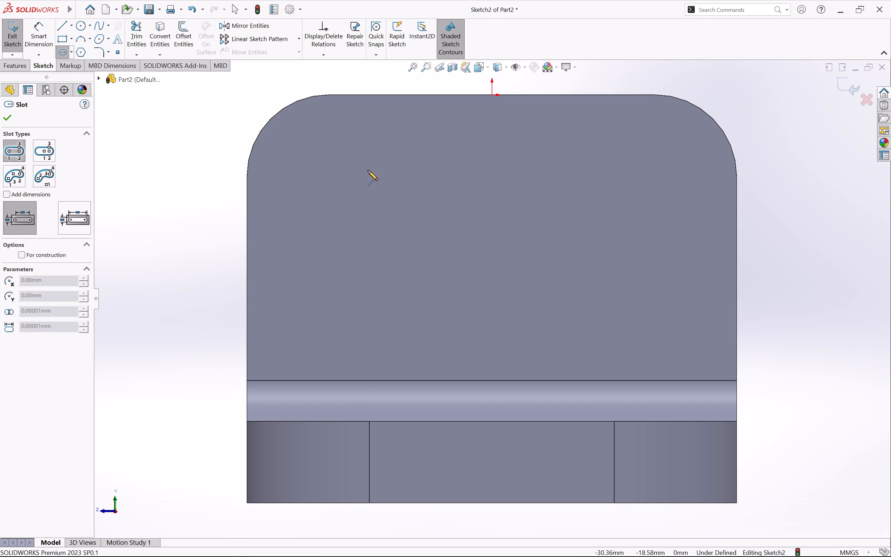
click(336, 161)
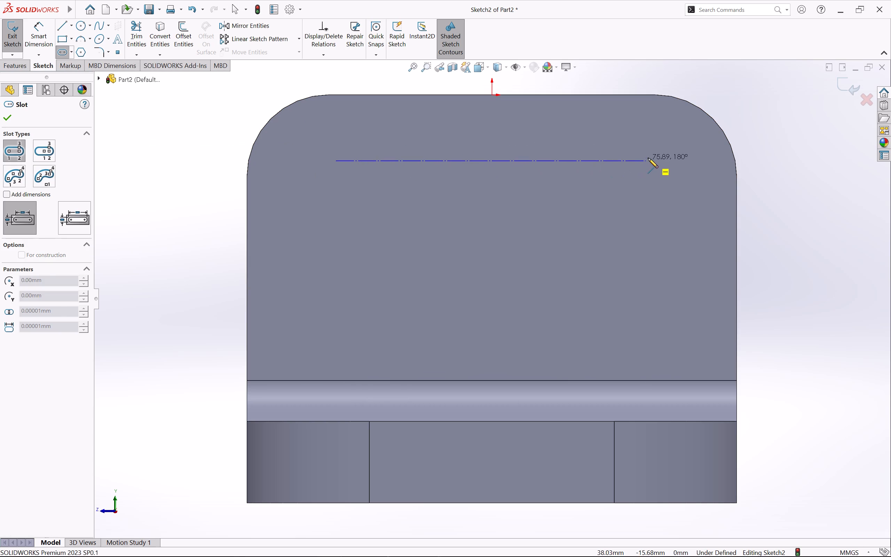
click(648, 158)
click(652, 187)
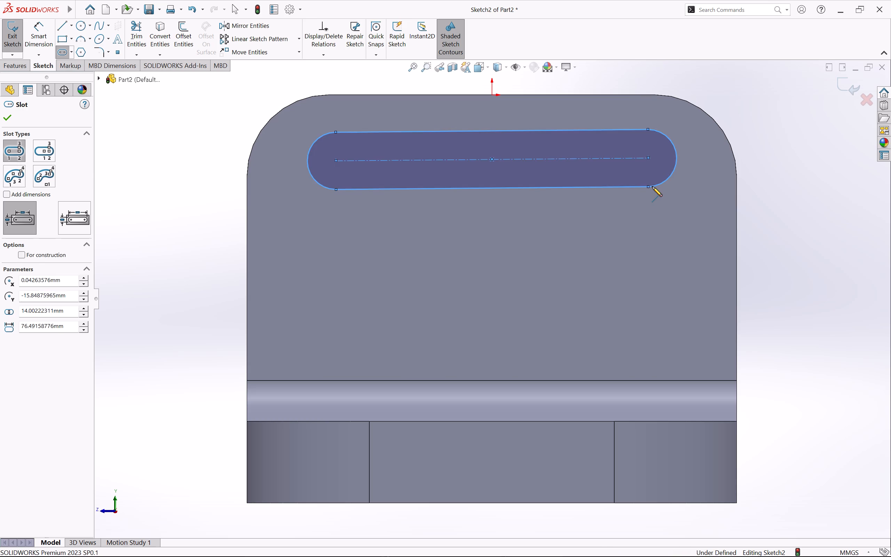
key(Escape)
Apply a Horizontal relation to the slot's centreline.
click(416, 160)
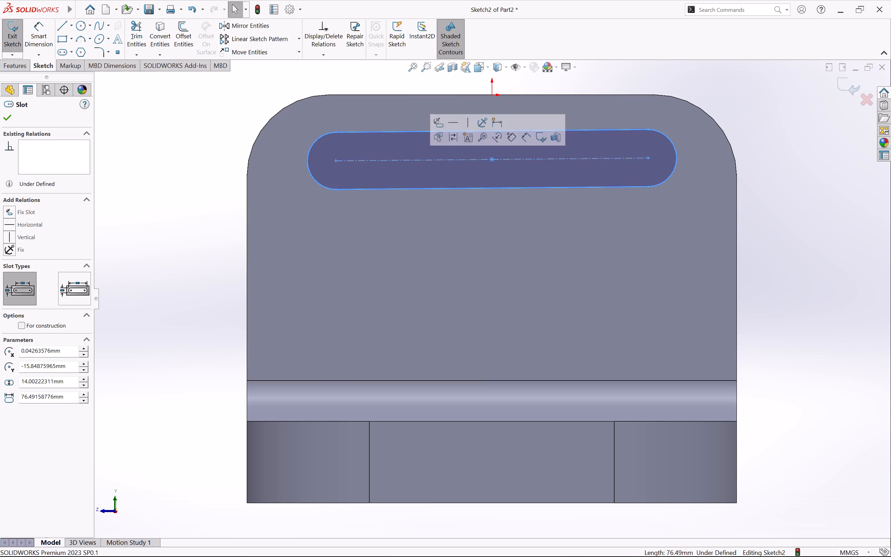
click(13, 226)
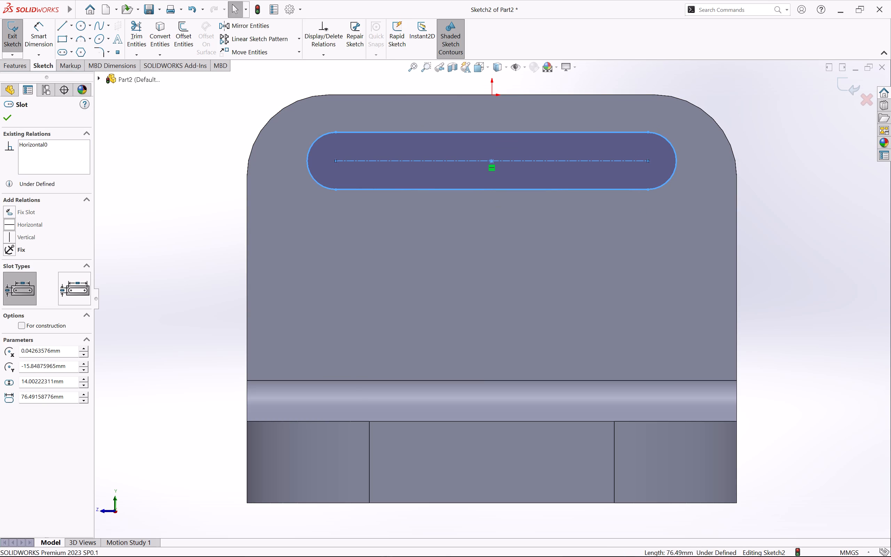
click(6, 121)
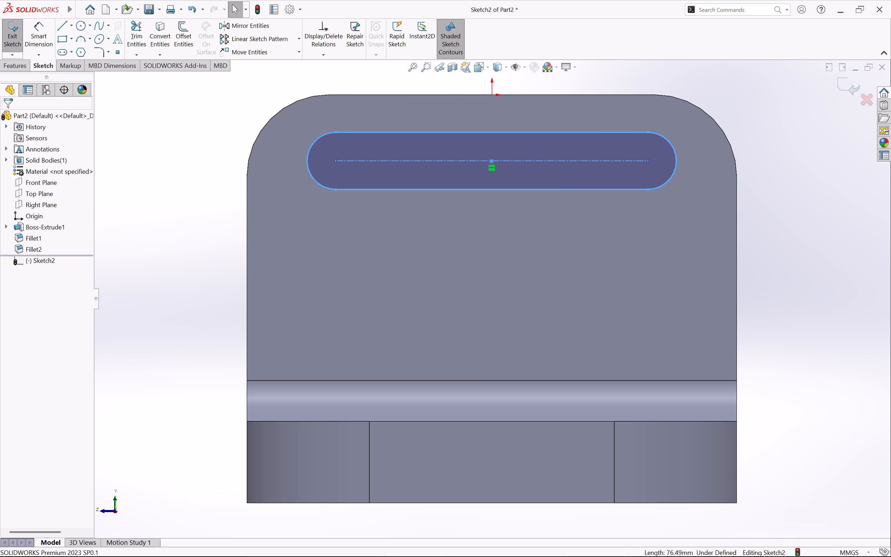
Dimension the slot's arc centre 20 mm below the wall's top edge.
right_drag(196, 217, 181, 147)
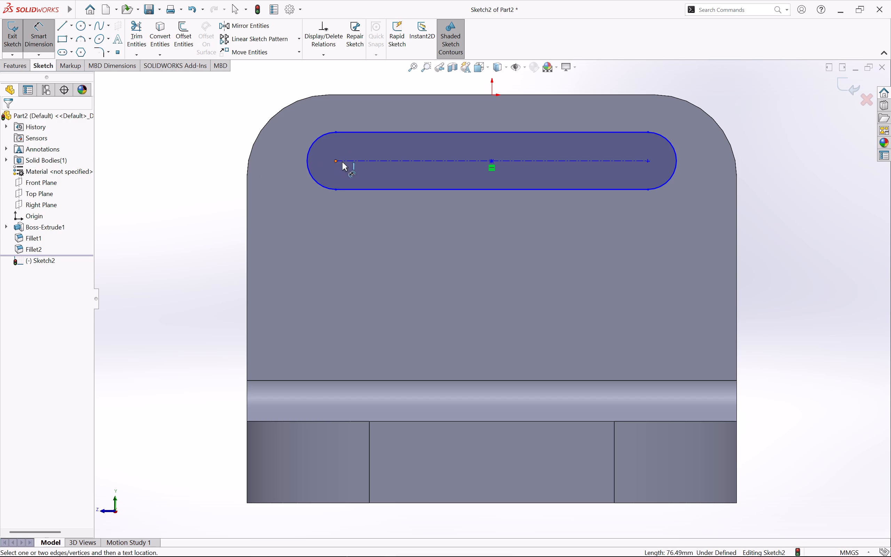
click(335, 162)
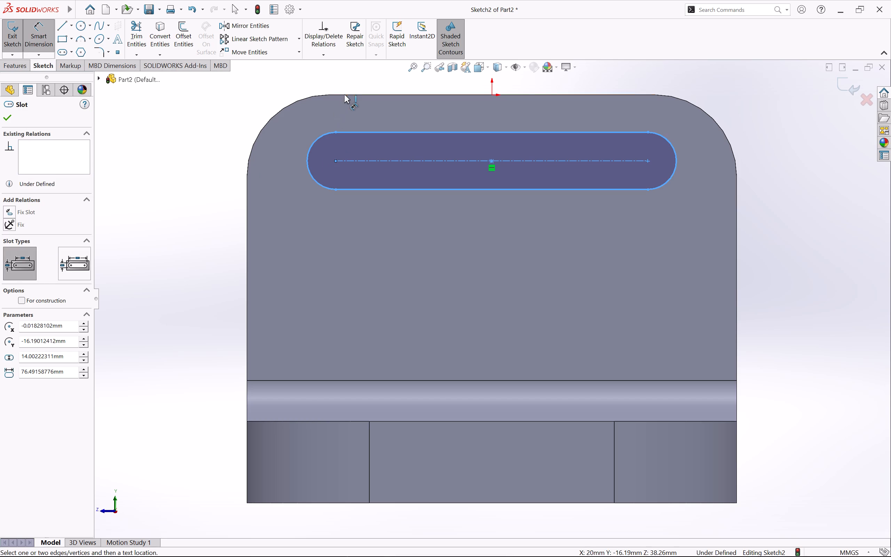
click(344, 94)
click(185, 131)
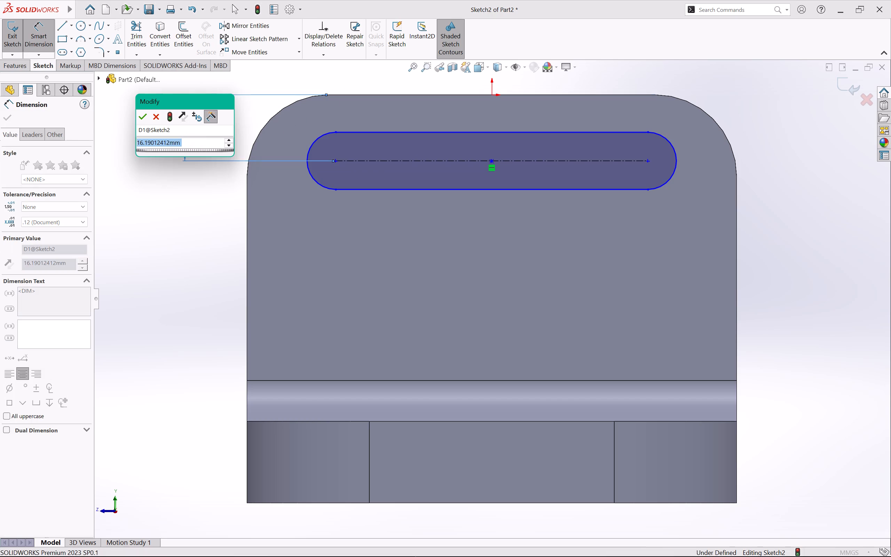
key(BackSpace)
text(20)
key(Return)
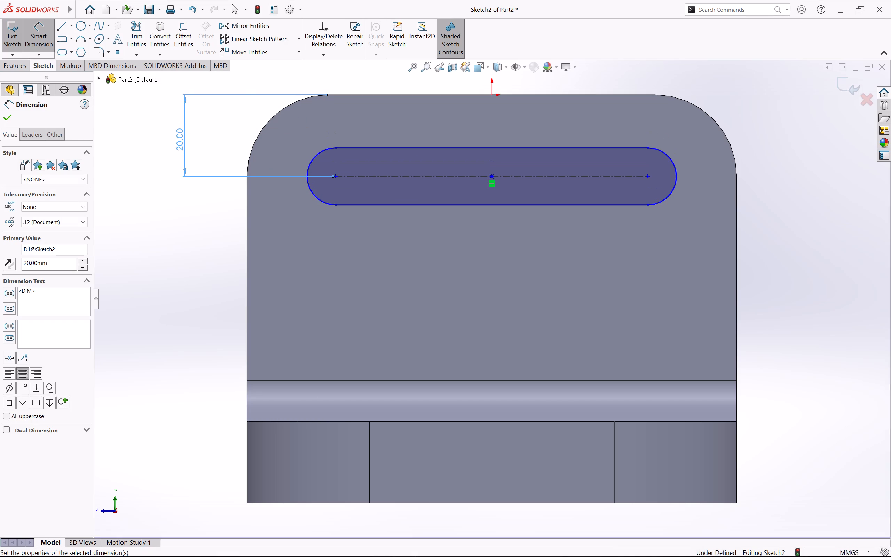
click(4, 122)
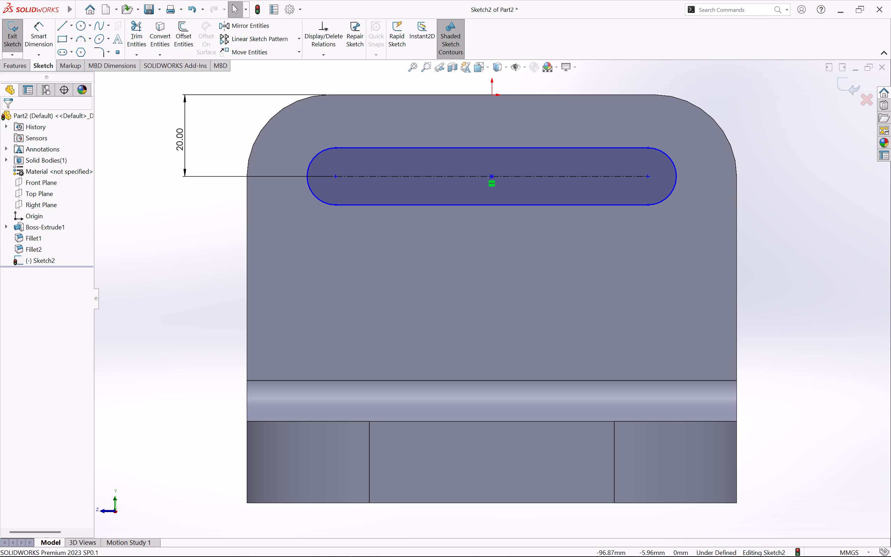
Apply a Vertical relation between the slot's centre point and the origin.
scroll(337, 260, up, 1)
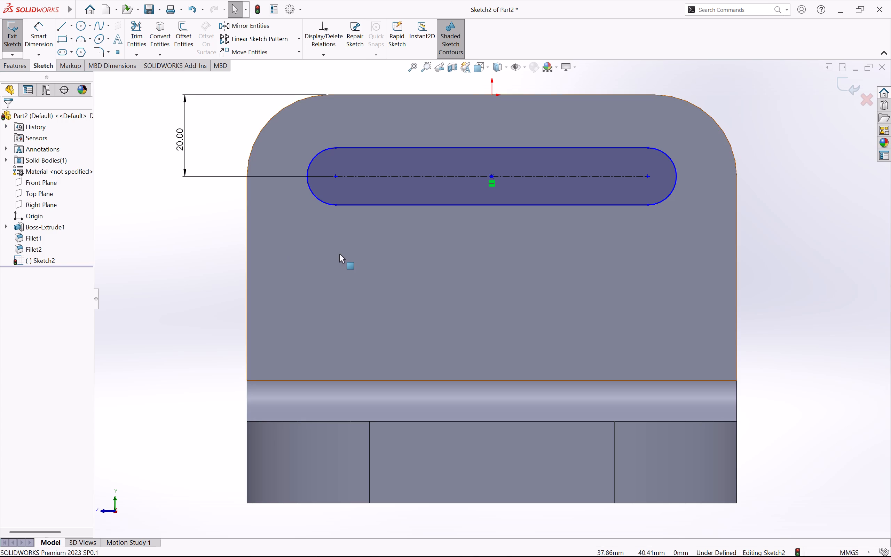
scroll(339, 254, up, 1)
scroll(329, 210, down, 1)
right_drag(205, 238, 203, 122)
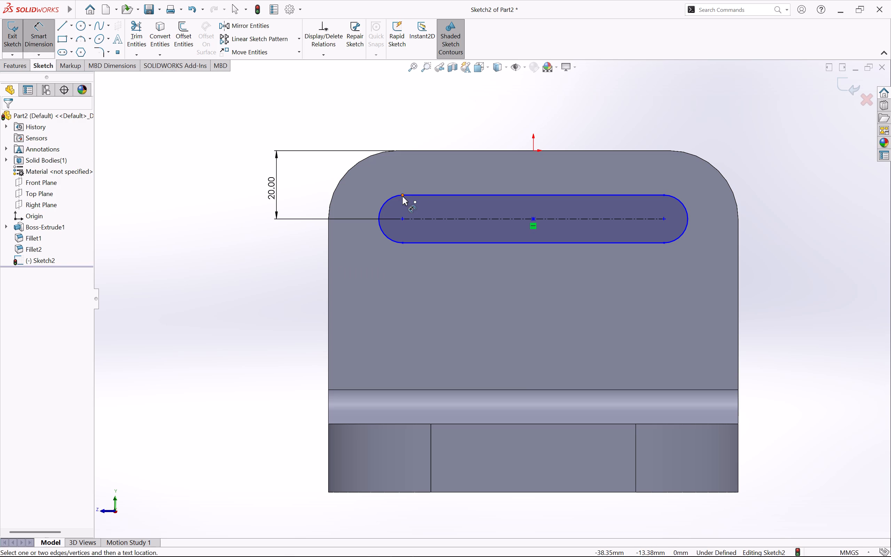
scroll(525, 219, down, 1)
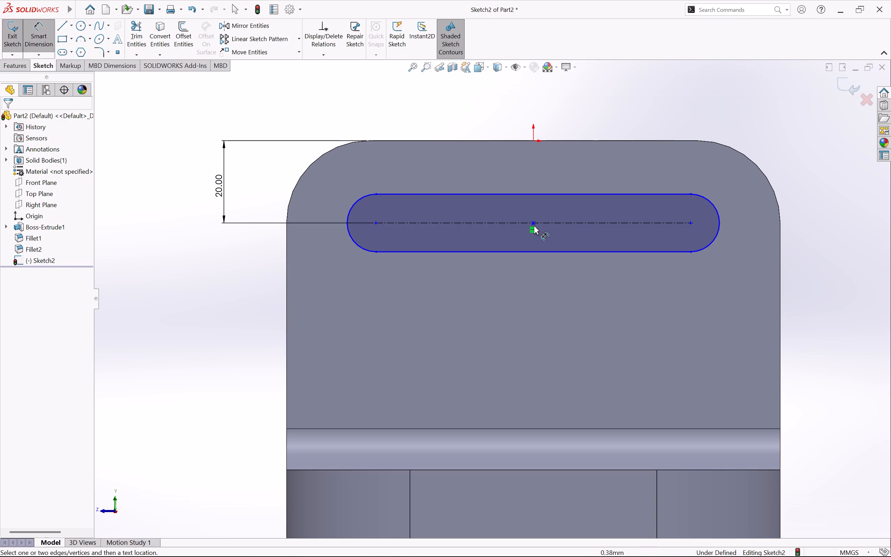
key(Escape)
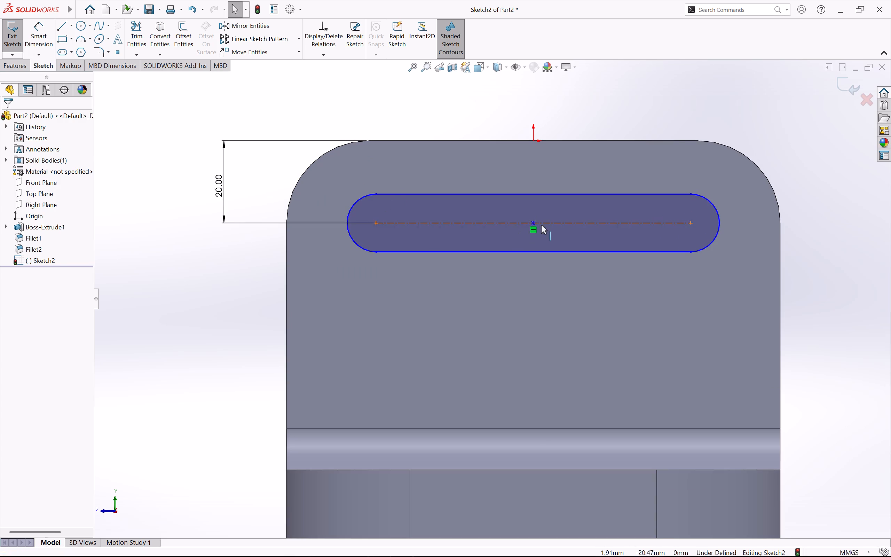
click(534, 221)
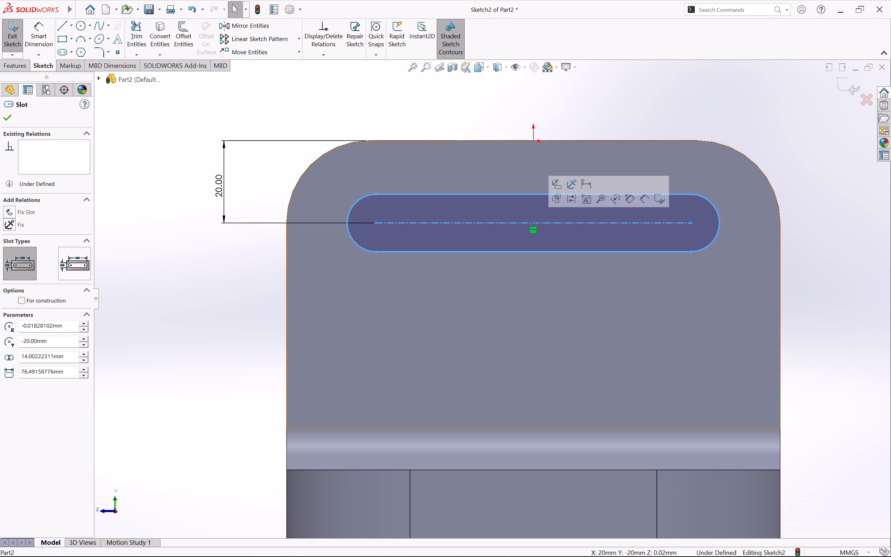
ctrl+click(532, 141)
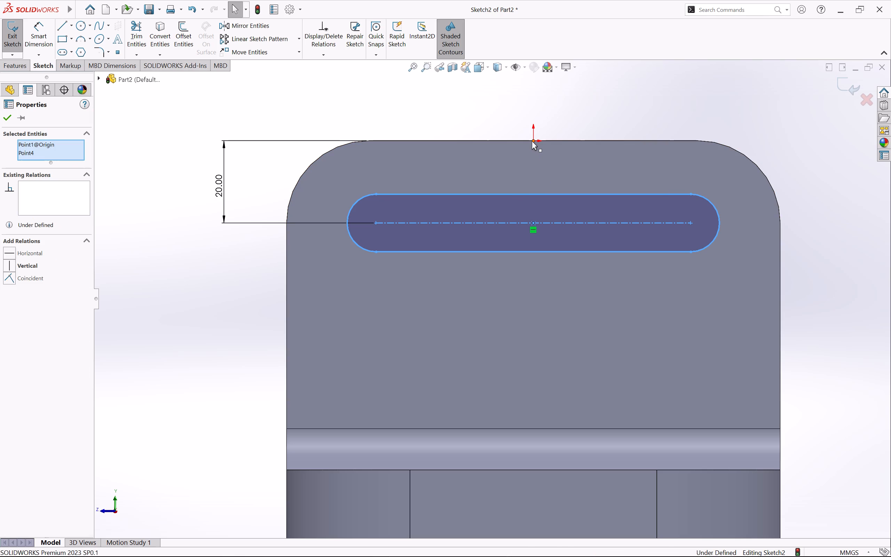
click(8, 262)
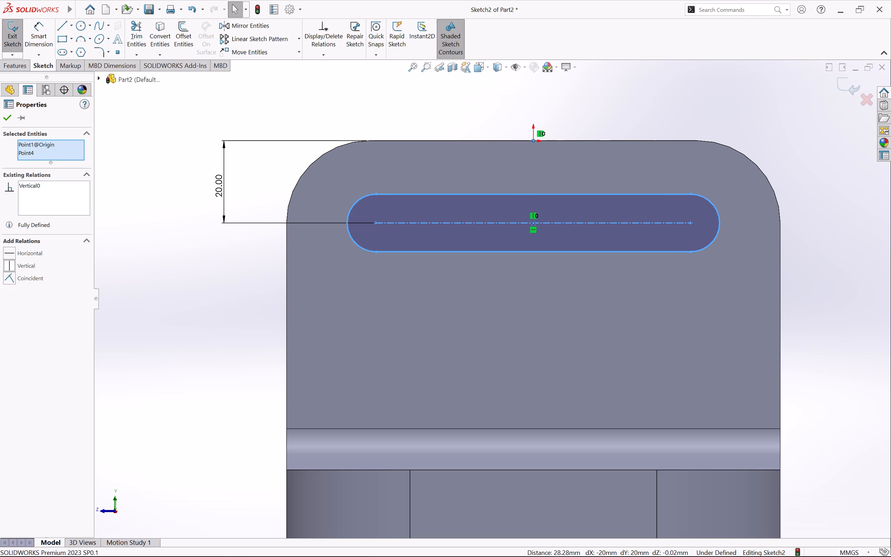
click(5, 119)
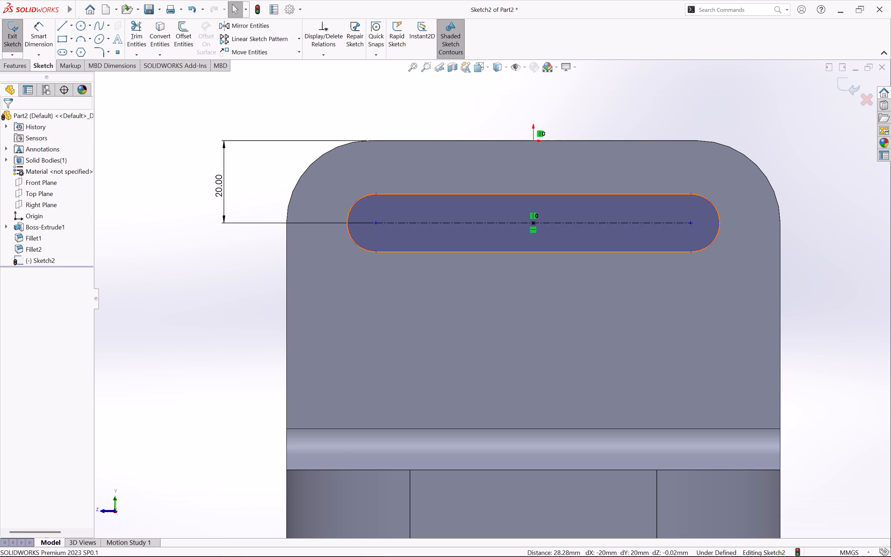
Dimension the slot's upper arc endpoint 20 mm horizontally from the nearest side edge of the wall.
right_drag(202, 295, 192, 202)
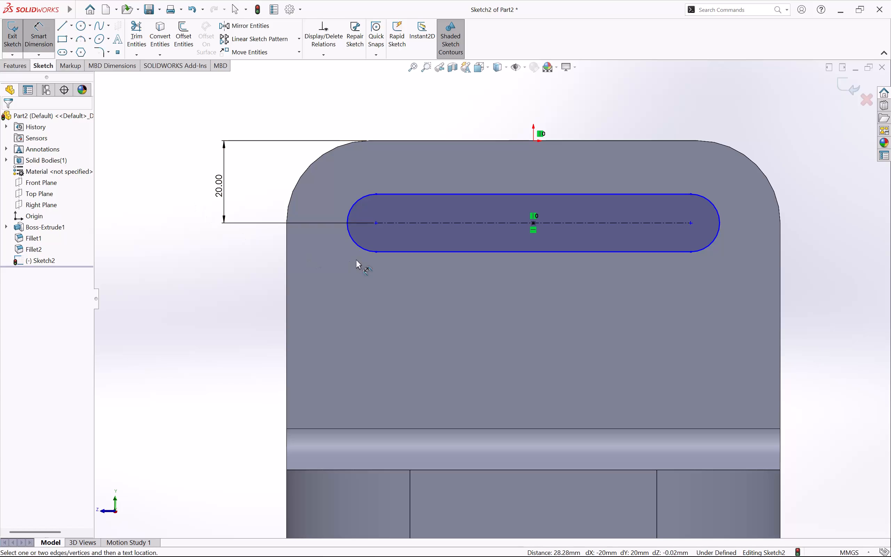
click(375, 194)
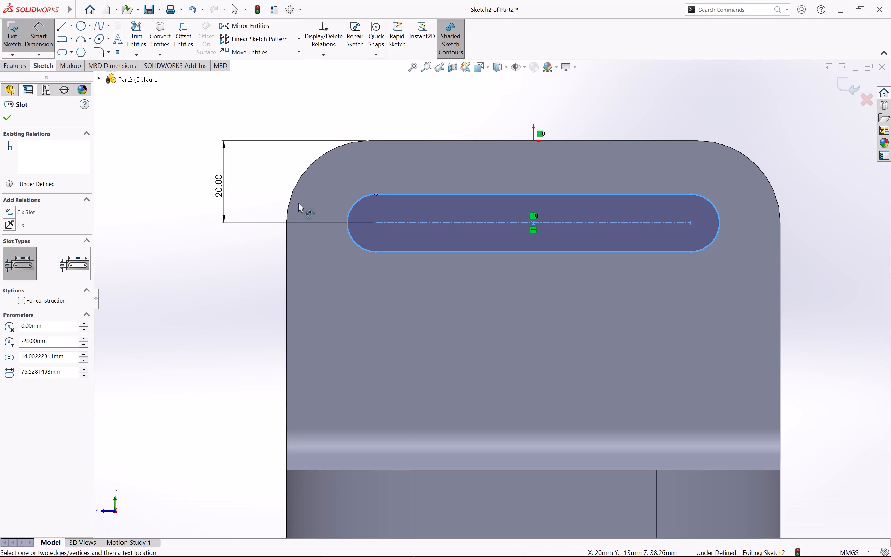
click(286, 239)
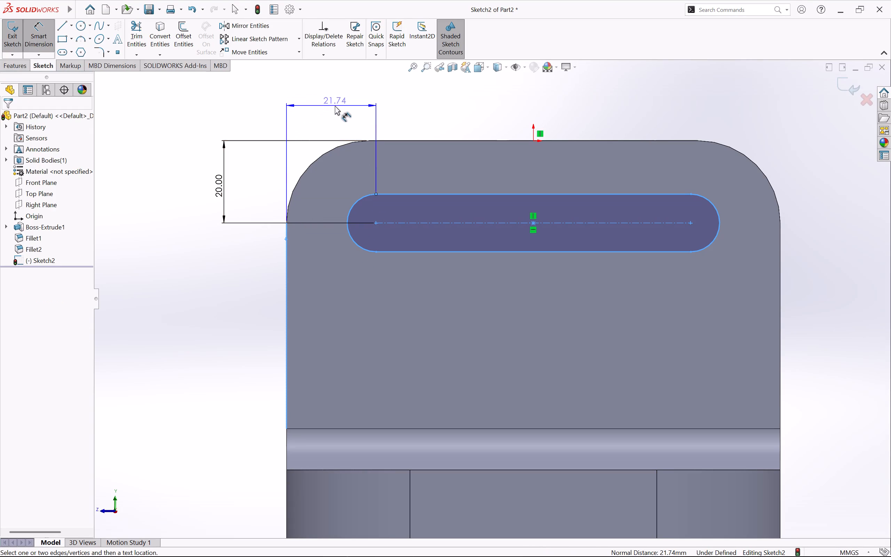
click(335, 105)
key(BackSpace)
text(20)
key(Return)
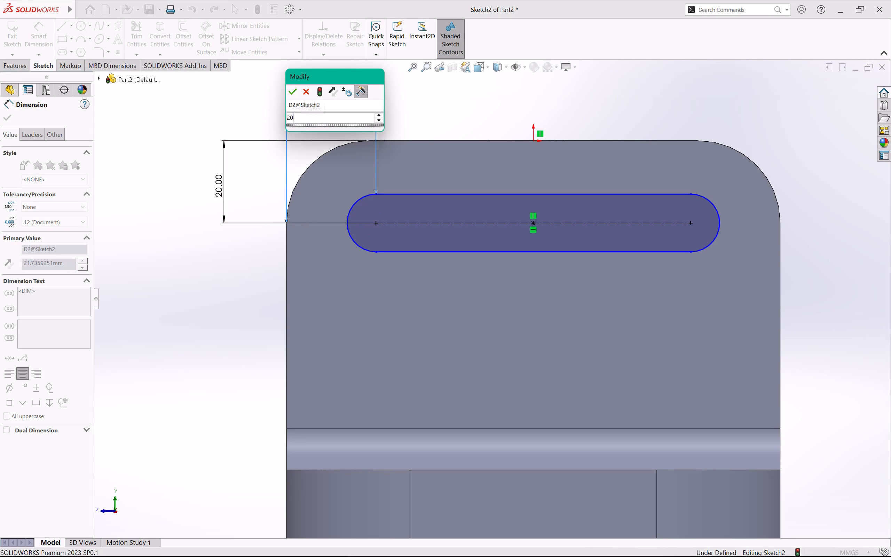
click(204, 108)
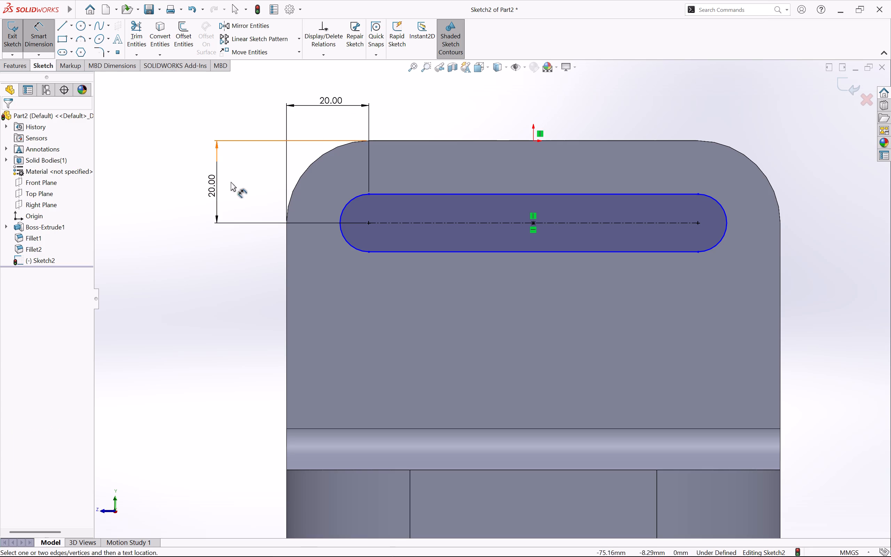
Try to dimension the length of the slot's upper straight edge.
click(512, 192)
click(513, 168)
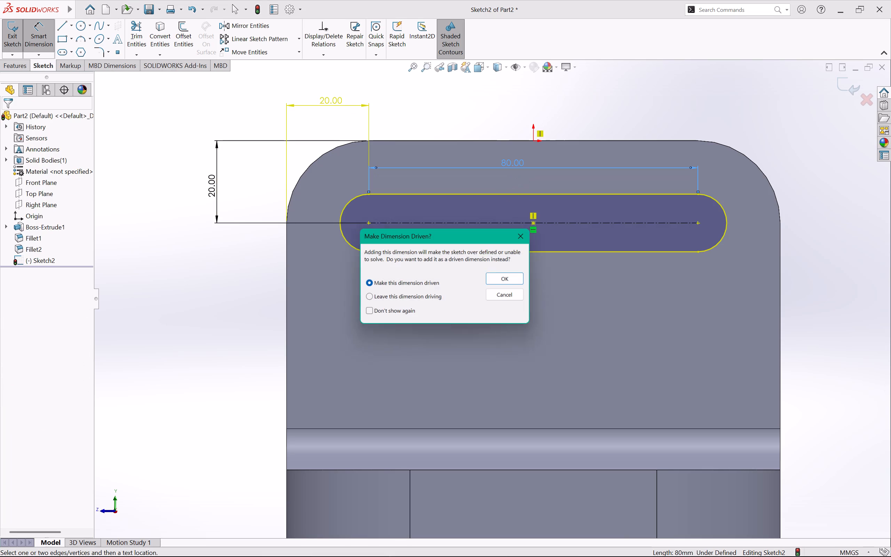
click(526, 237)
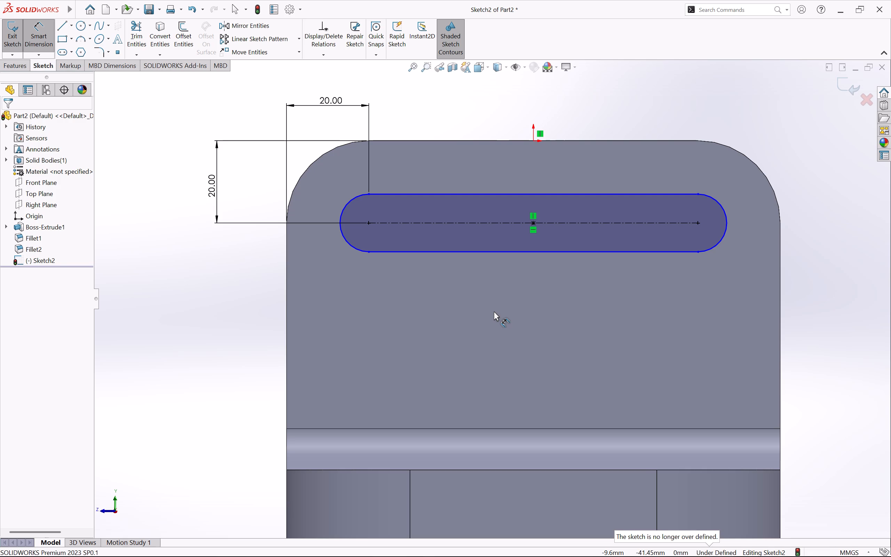
Dimension the slot's end arc with a 6 mm radius.
click(723, 209)
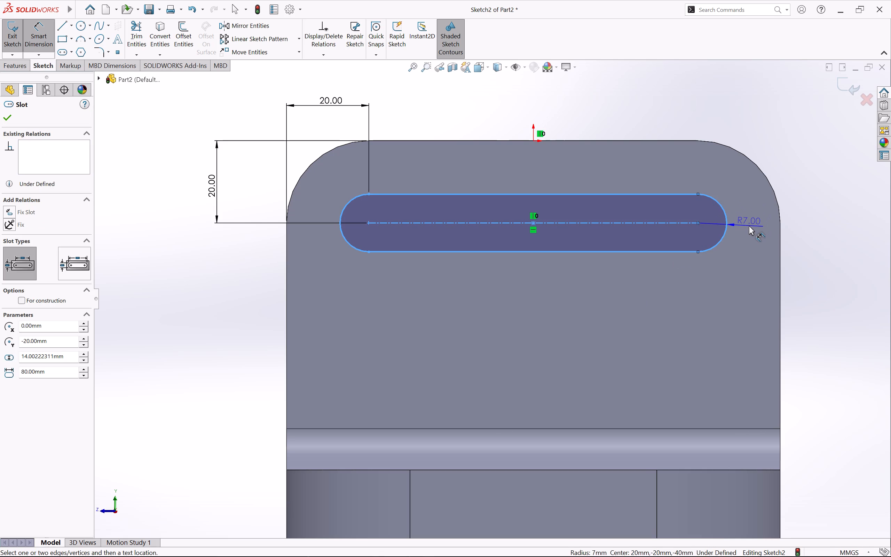
click(750, 222)
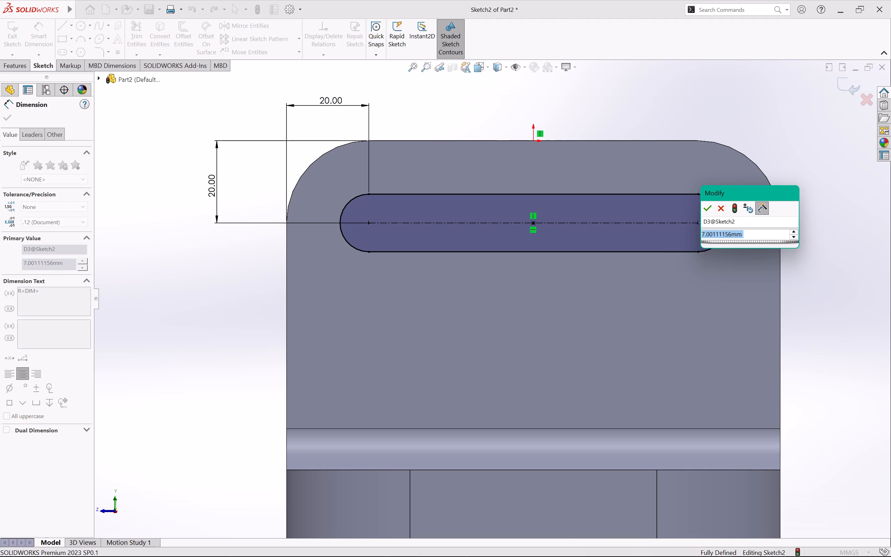
key(BackSpace)
key(6)
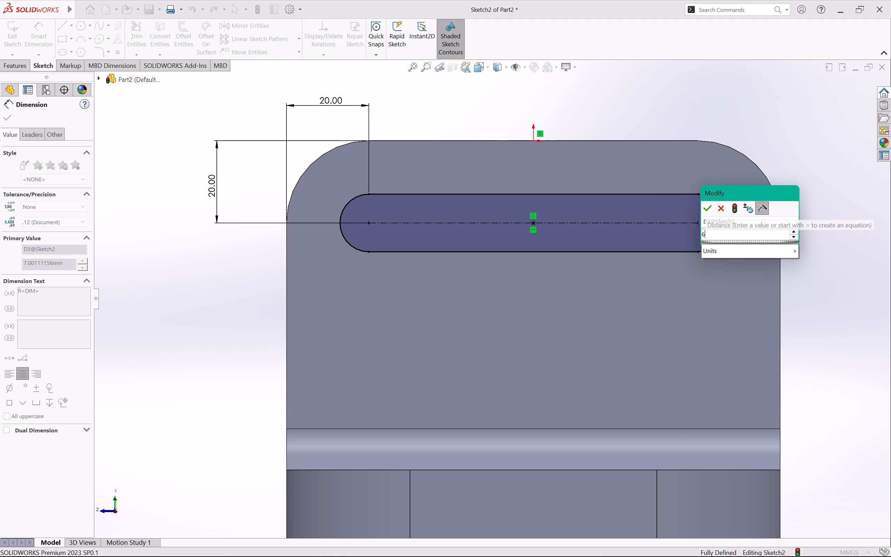
key(Return)
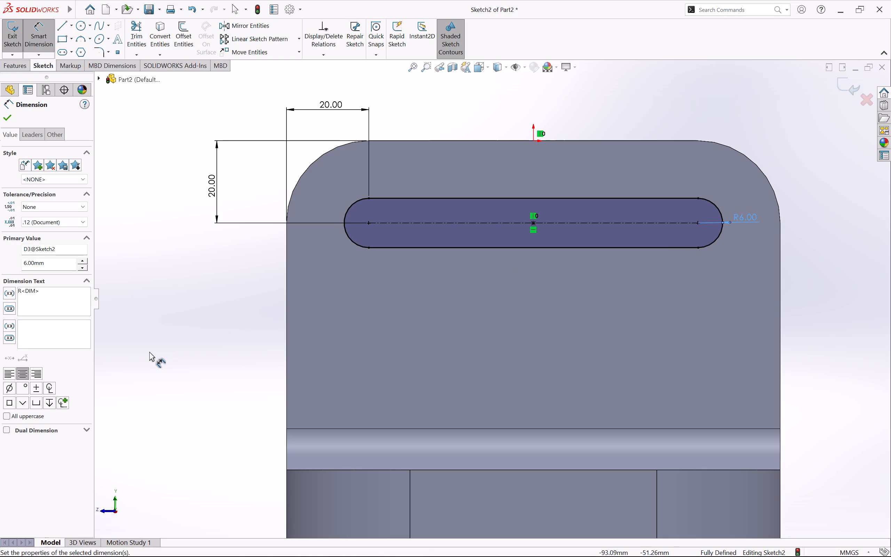
click(11, 120)
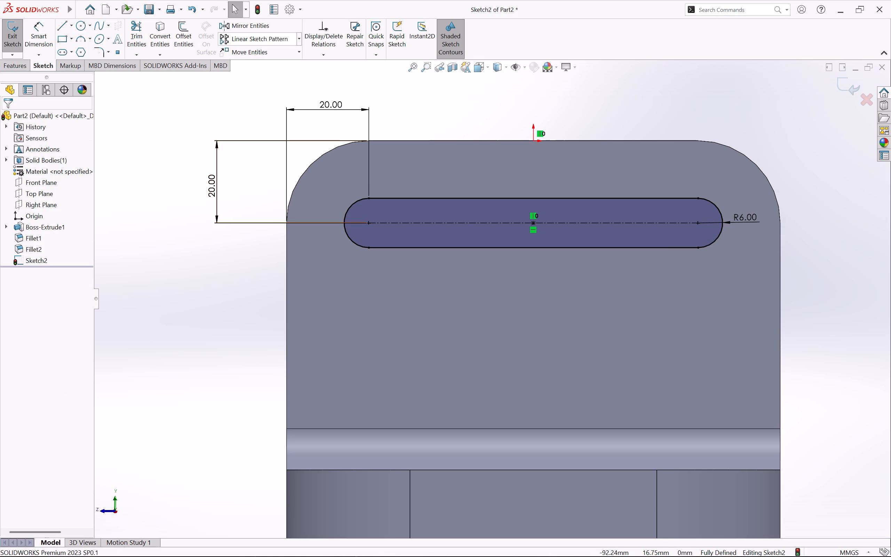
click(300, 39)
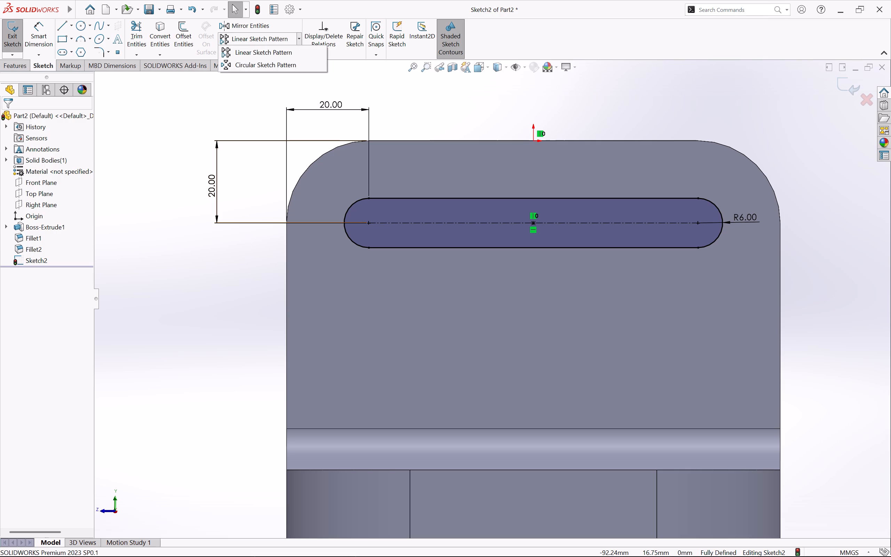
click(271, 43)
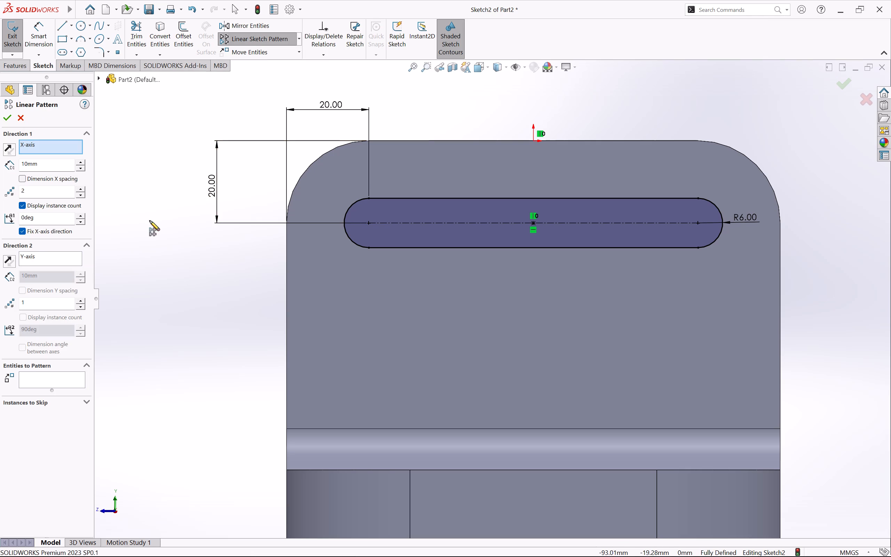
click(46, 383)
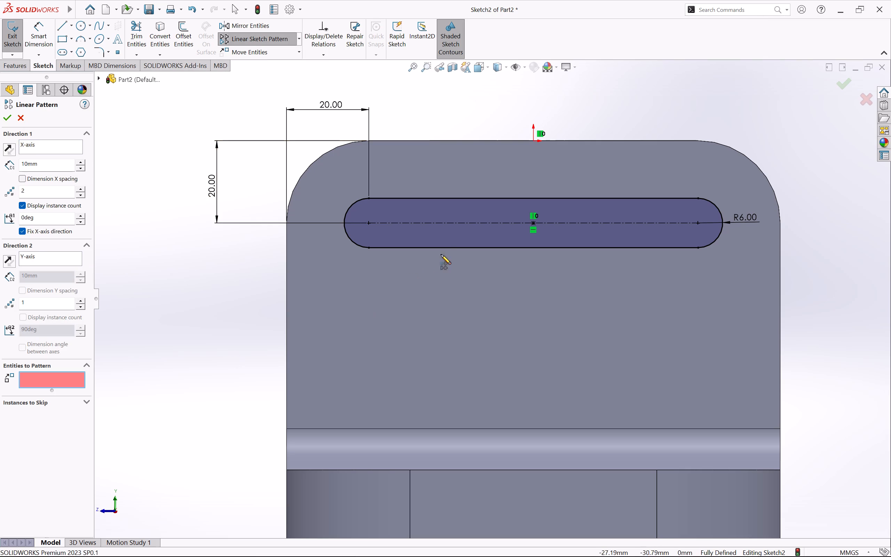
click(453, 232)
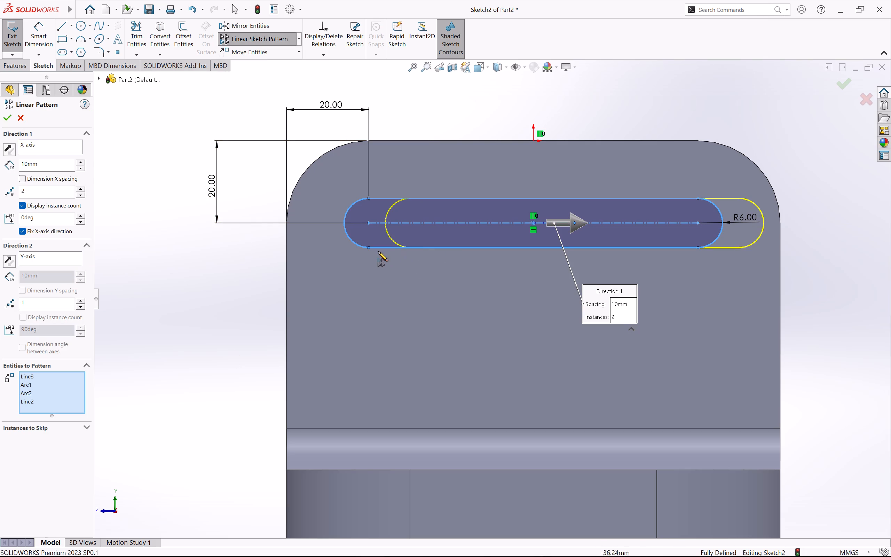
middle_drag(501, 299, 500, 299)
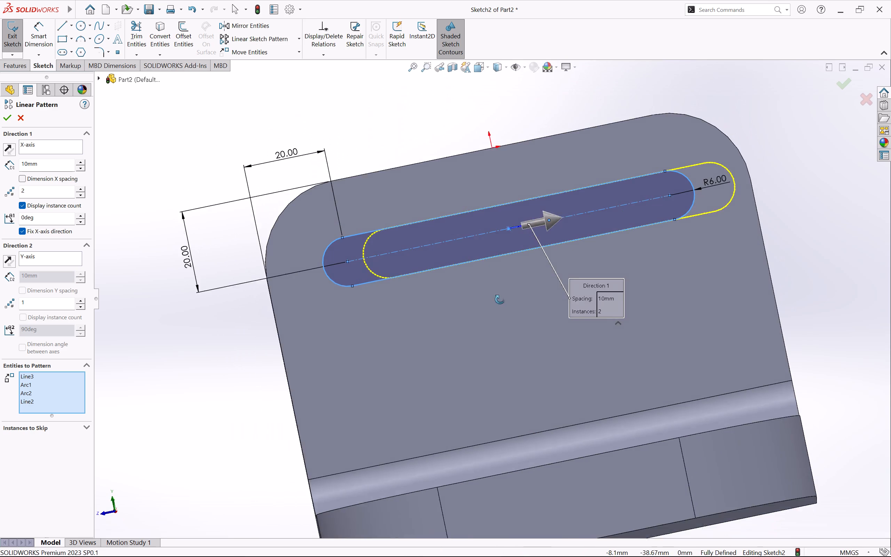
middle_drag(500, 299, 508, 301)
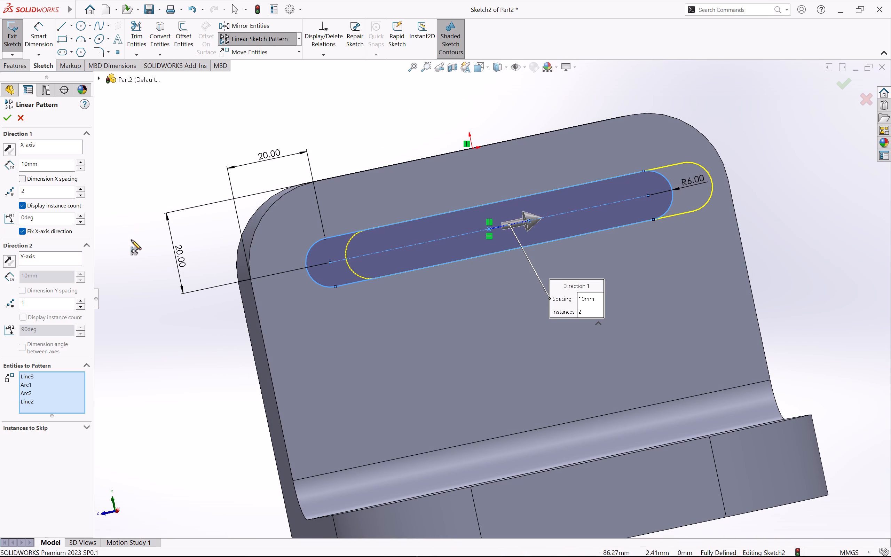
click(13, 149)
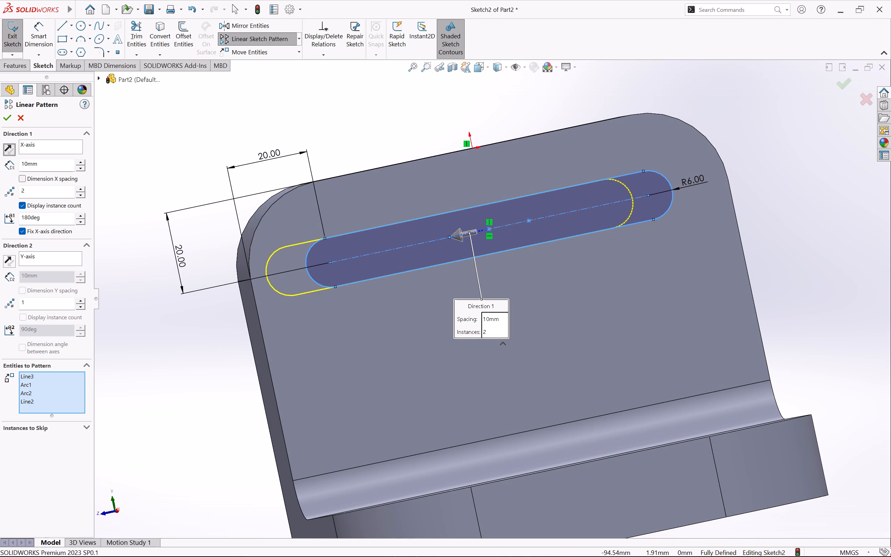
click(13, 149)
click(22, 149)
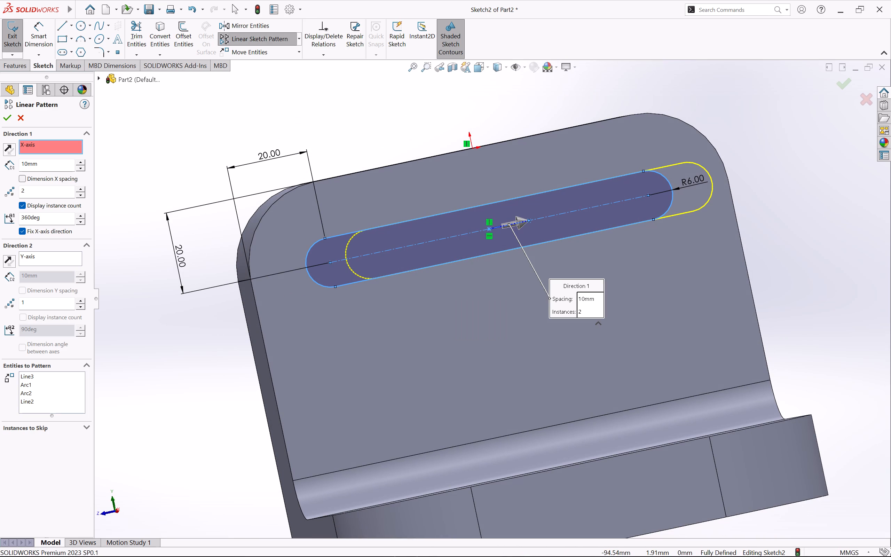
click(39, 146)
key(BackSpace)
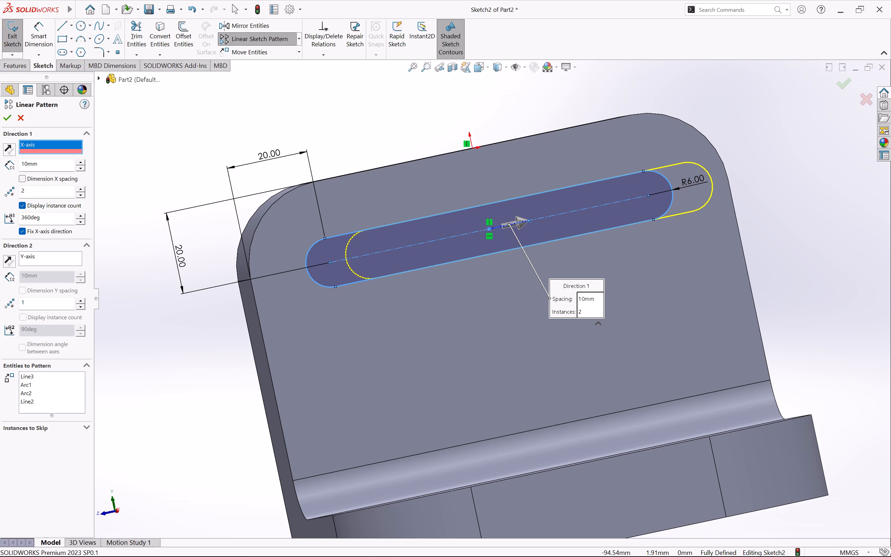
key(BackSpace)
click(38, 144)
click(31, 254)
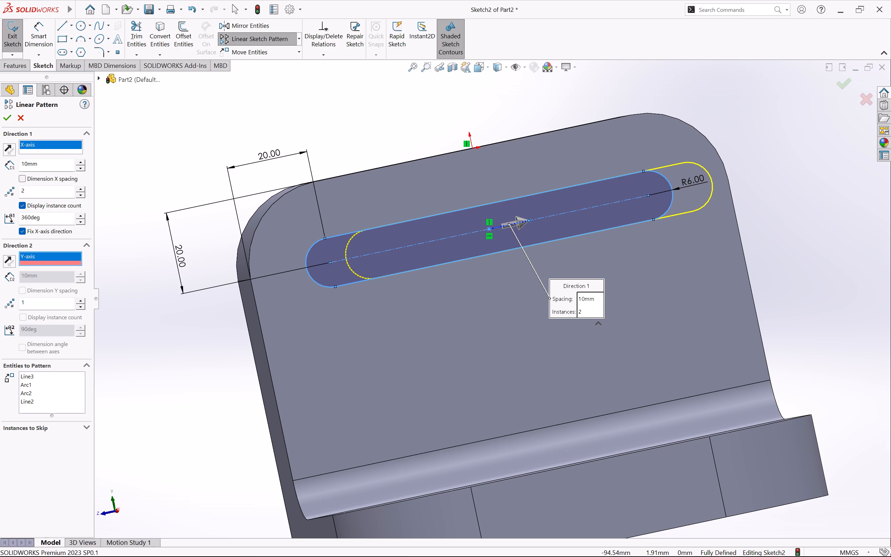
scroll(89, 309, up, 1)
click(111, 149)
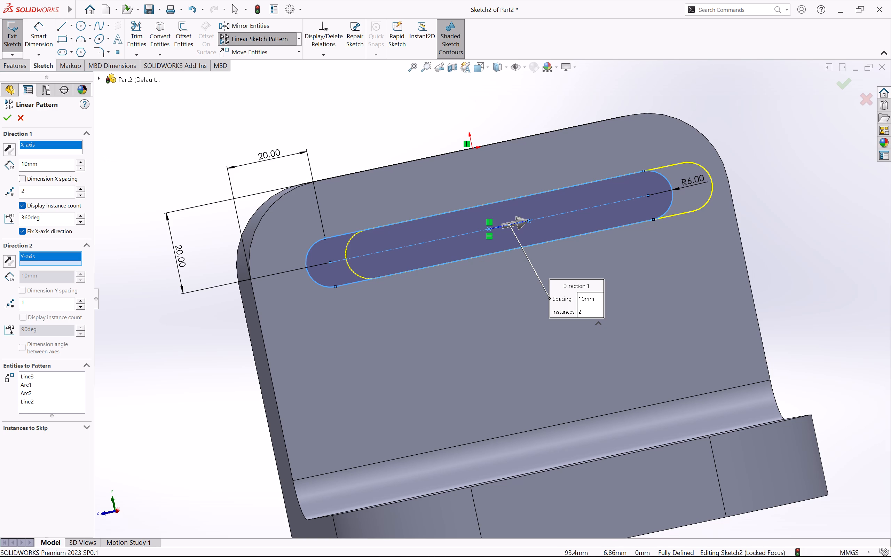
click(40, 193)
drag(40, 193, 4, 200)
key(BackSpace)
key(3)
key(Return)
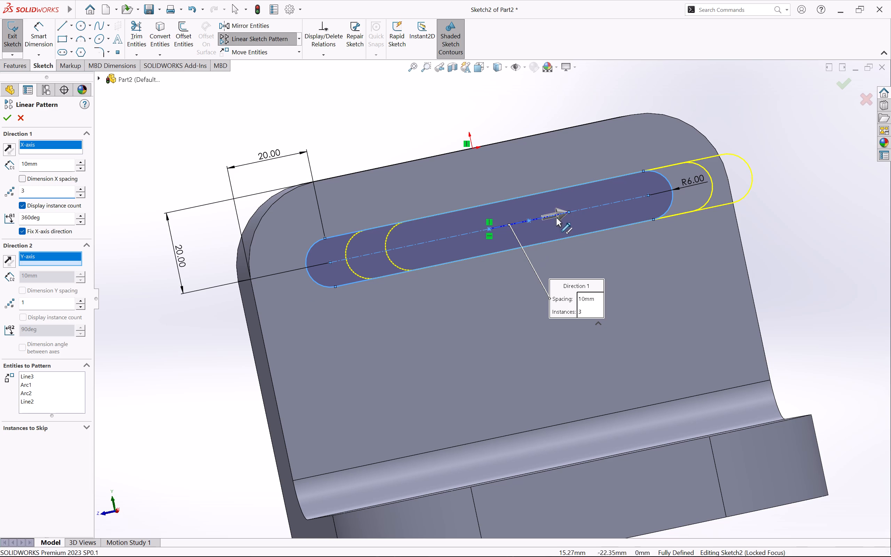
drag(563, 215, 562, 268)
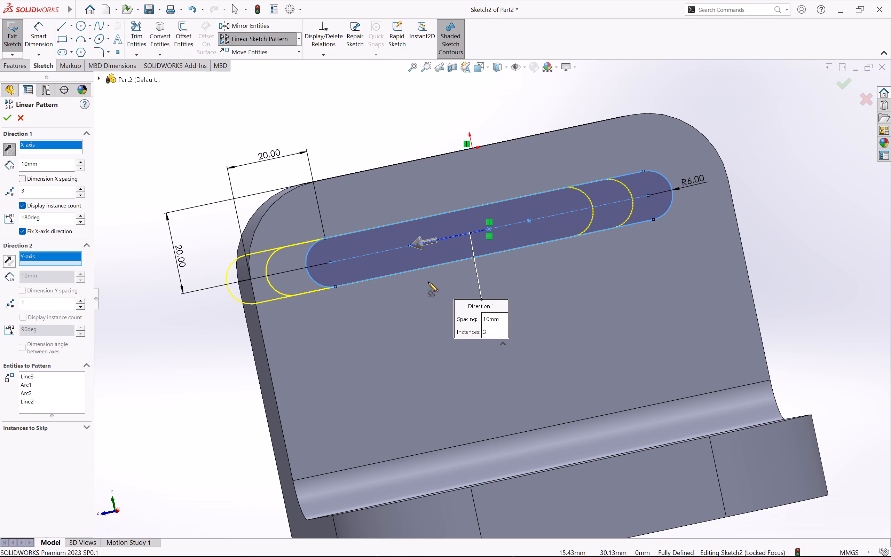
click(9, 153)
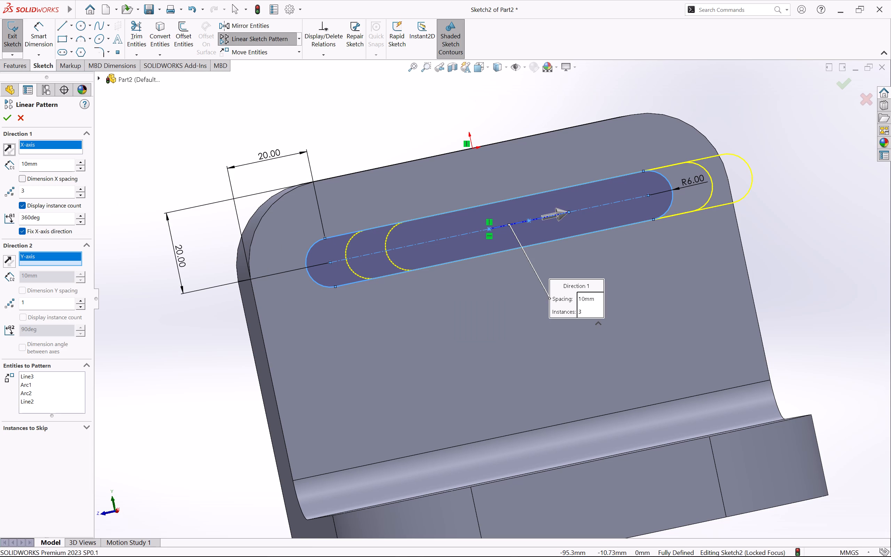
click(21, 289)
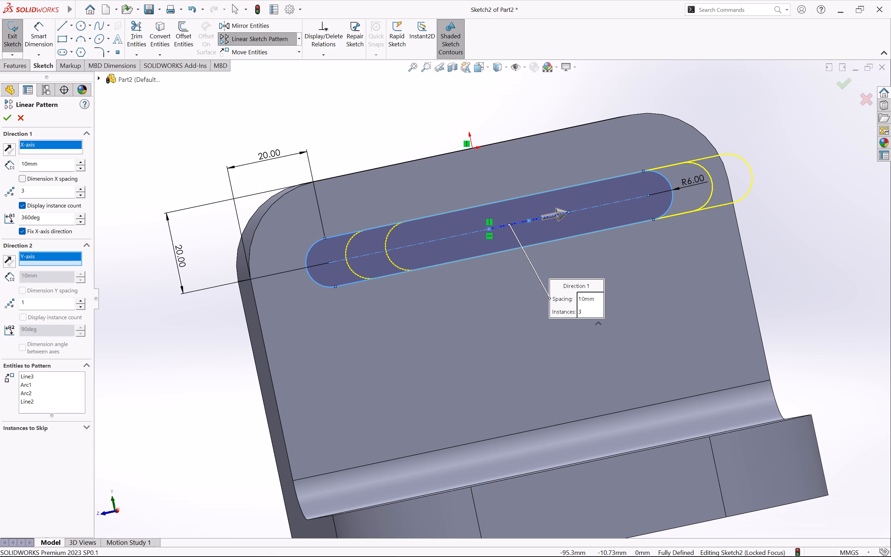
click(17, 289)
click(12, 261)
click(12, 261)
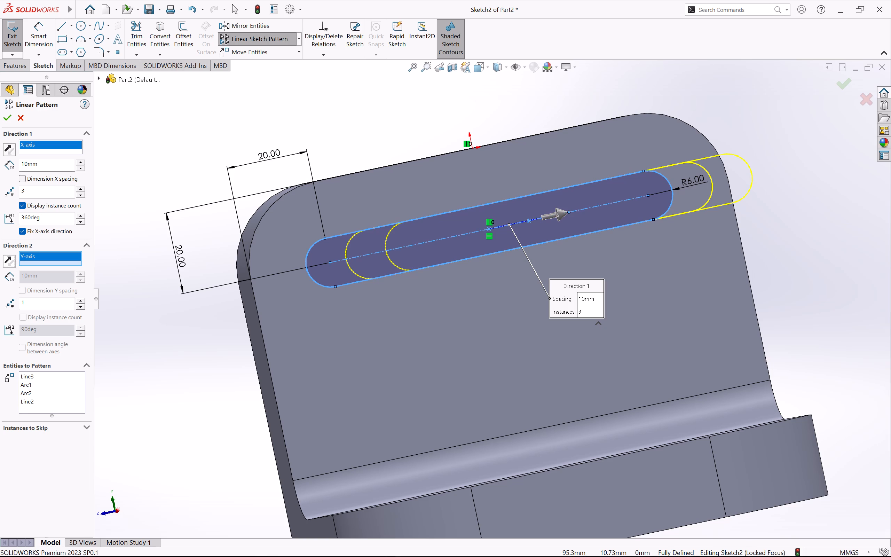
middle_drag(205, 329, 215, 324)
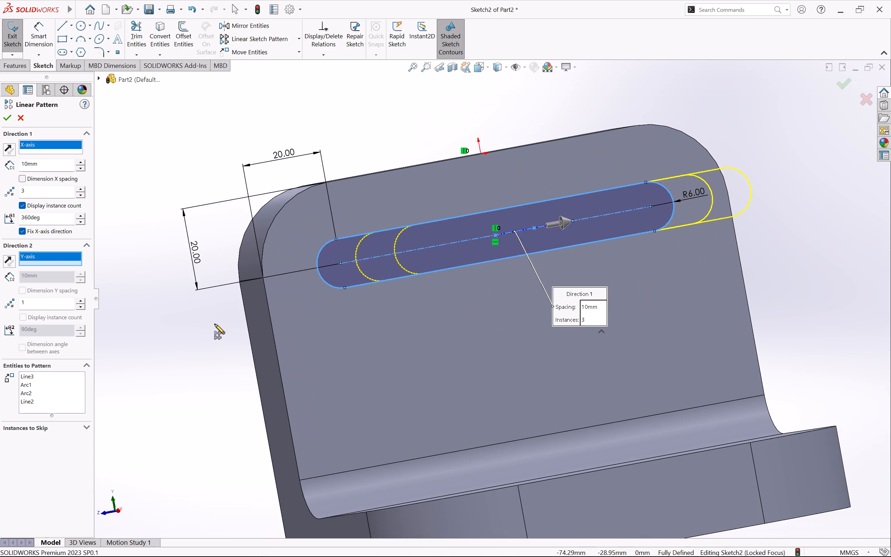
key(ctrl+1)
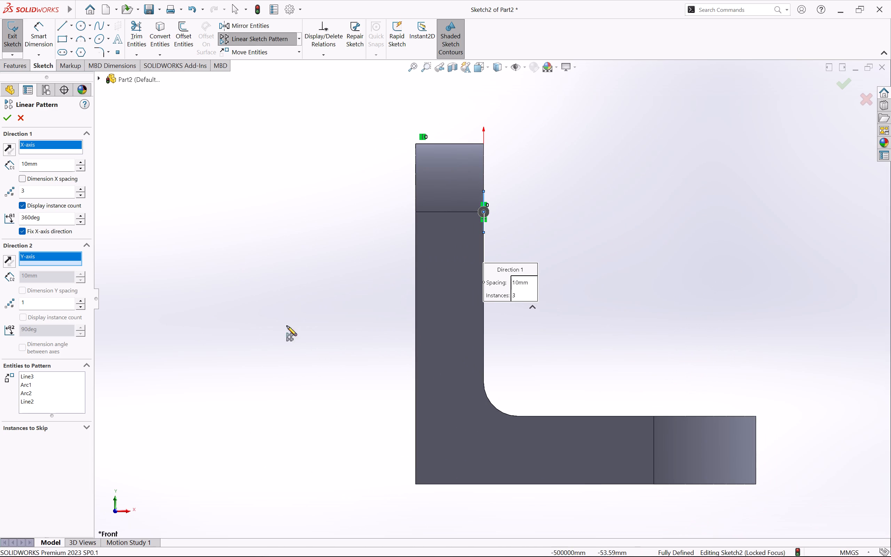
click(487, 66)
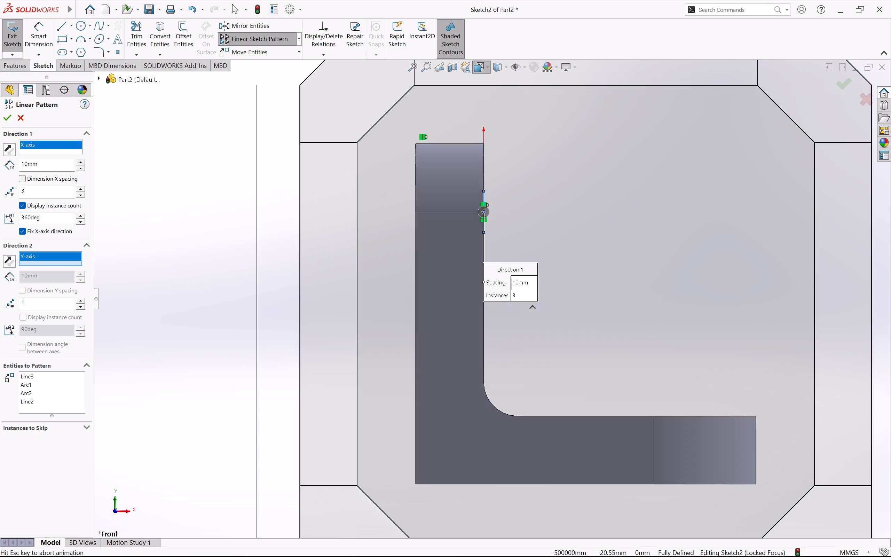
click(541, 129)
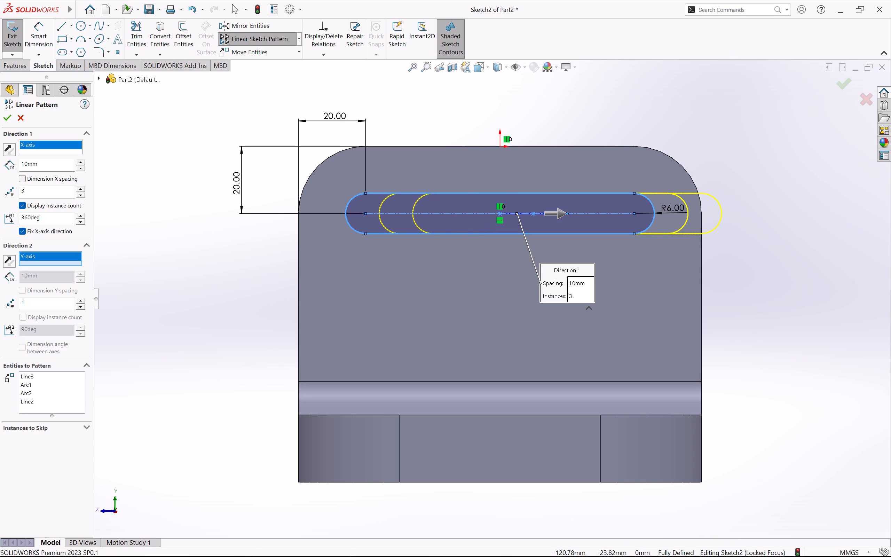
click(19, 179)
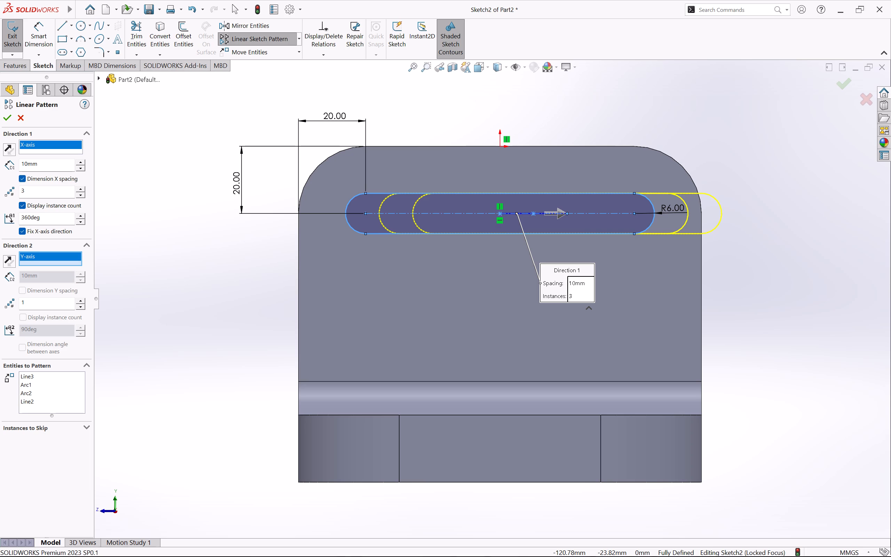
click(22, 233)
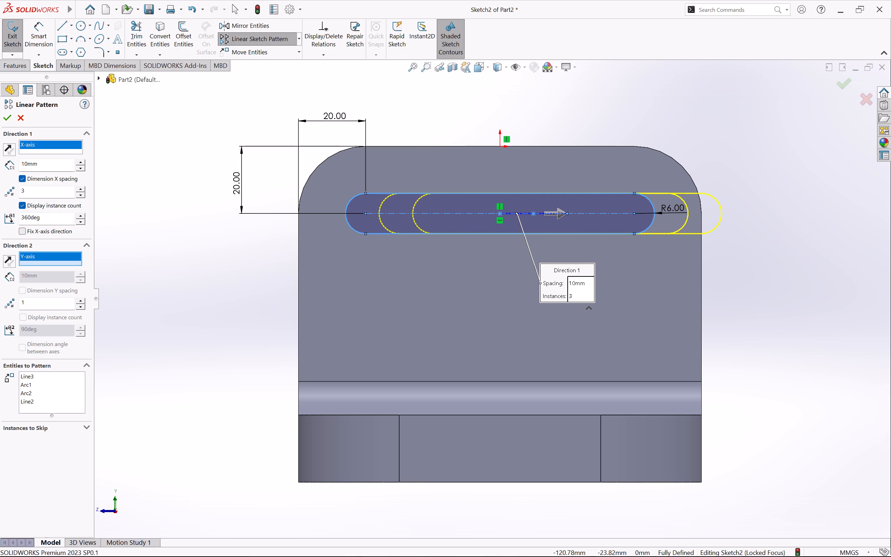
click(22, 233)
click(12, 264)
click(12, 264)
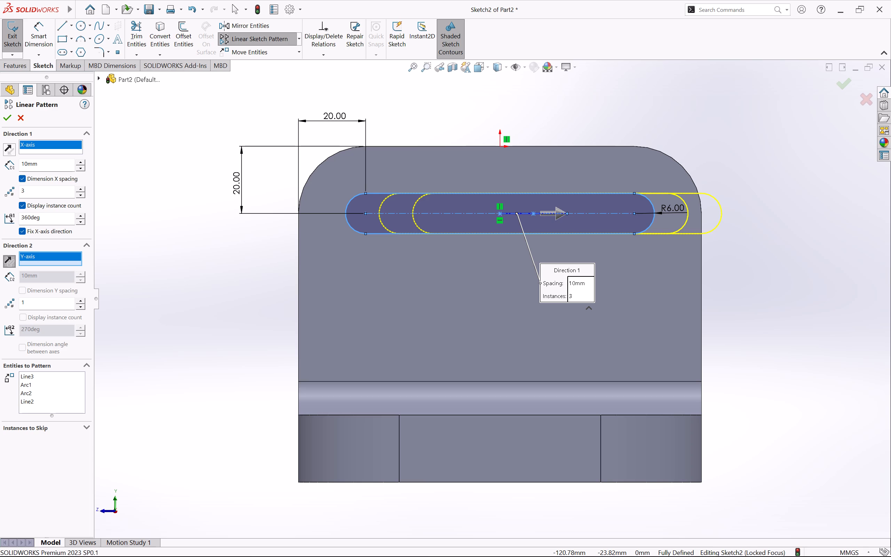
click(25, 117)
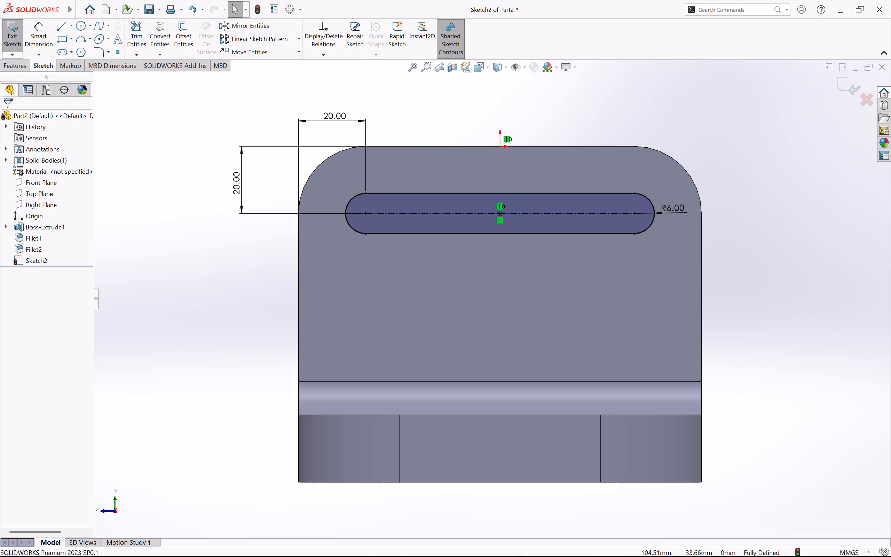
Set up a linear sketch pattern of the slot with 3 instances along the Y-axis.
click(252, 38)
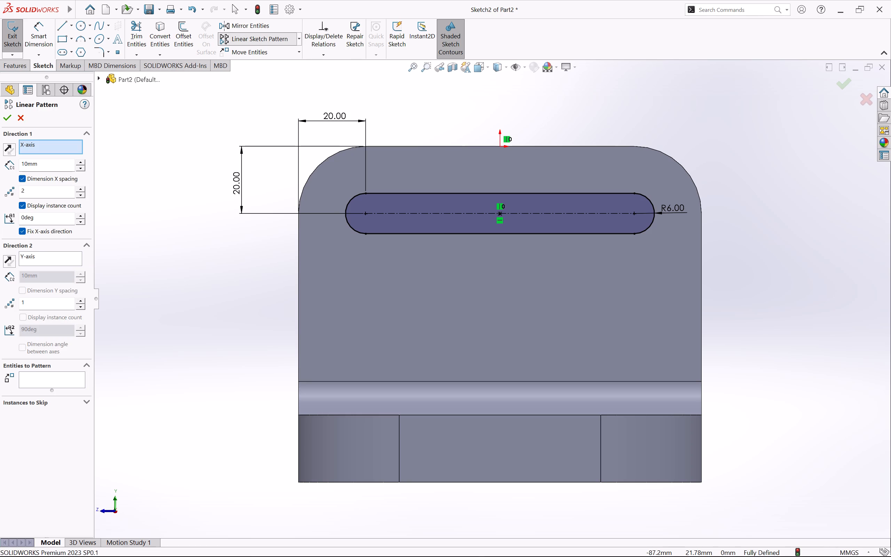
click(40, 256)
click(34, 298)
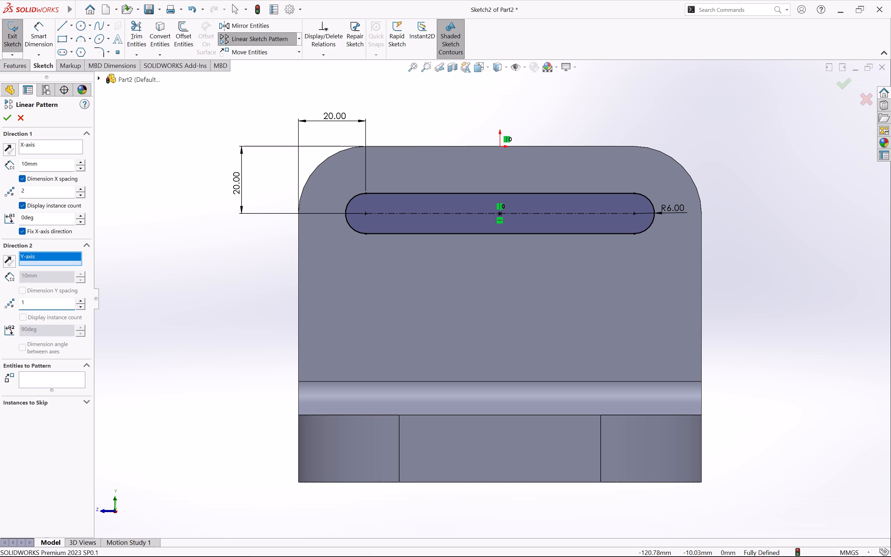
key(BackSpace)
key(BackSpace)
key(3)
click(43, 375)
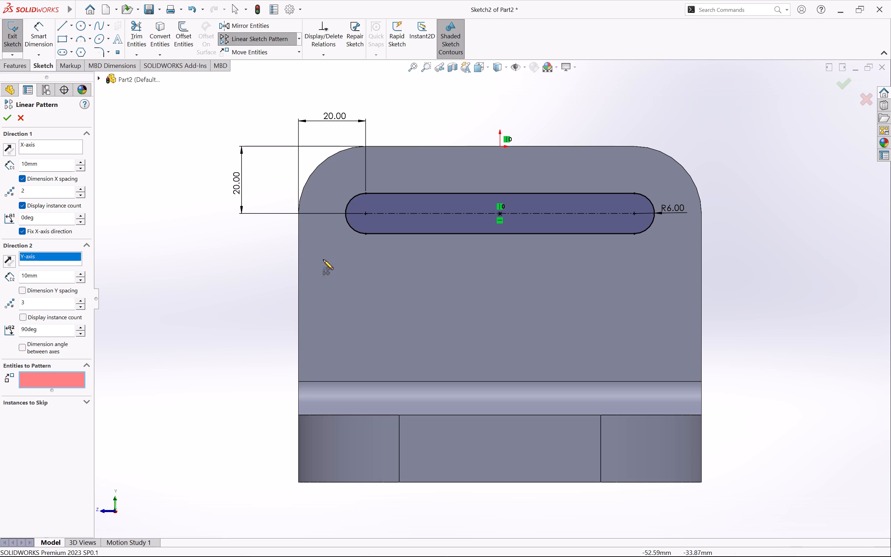
click(375, 221)
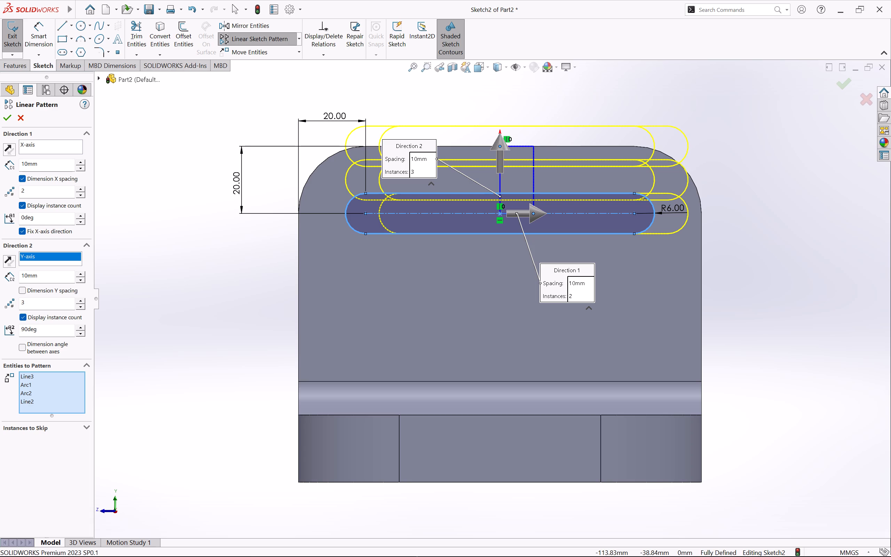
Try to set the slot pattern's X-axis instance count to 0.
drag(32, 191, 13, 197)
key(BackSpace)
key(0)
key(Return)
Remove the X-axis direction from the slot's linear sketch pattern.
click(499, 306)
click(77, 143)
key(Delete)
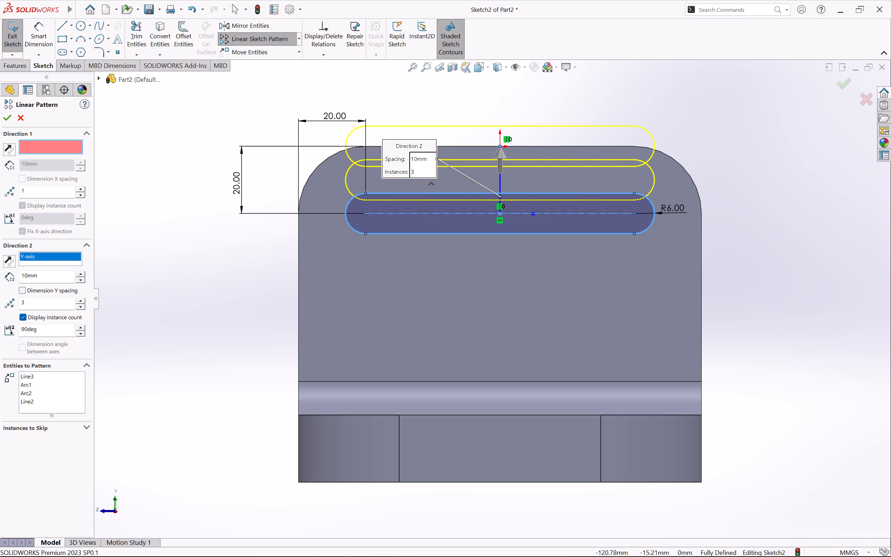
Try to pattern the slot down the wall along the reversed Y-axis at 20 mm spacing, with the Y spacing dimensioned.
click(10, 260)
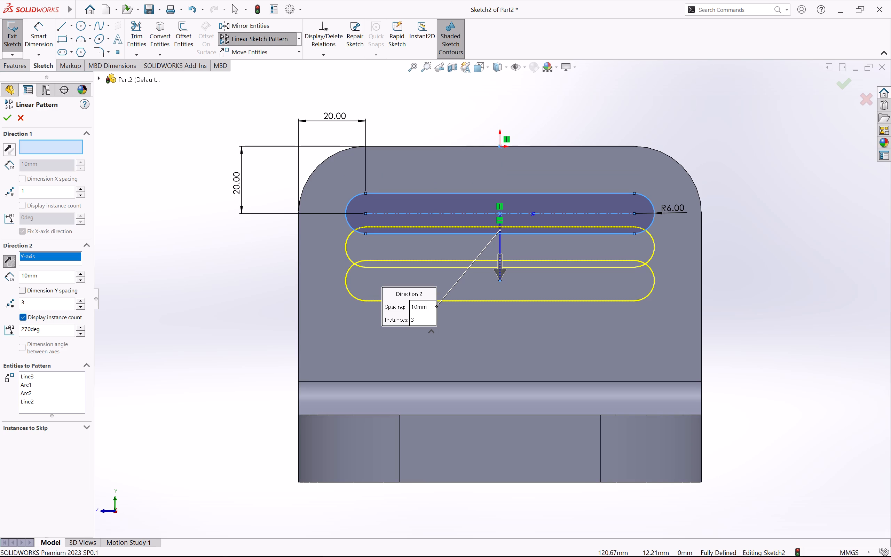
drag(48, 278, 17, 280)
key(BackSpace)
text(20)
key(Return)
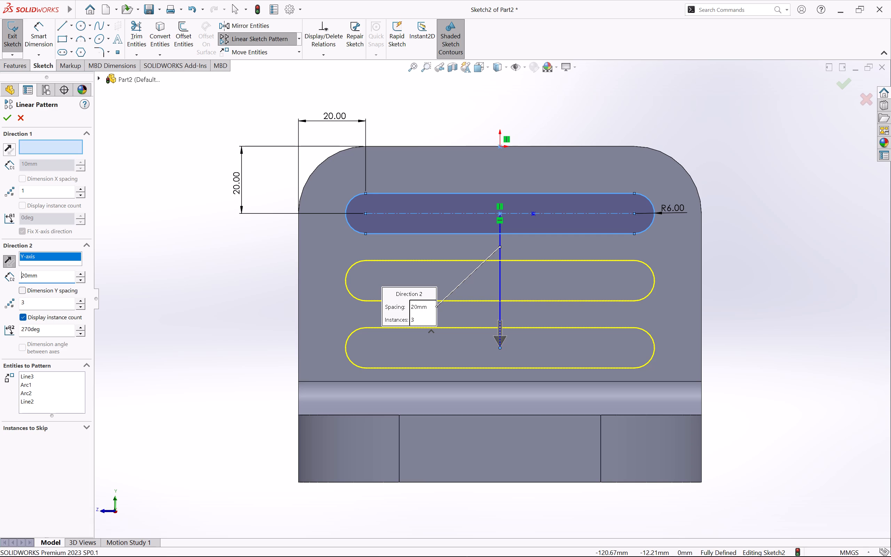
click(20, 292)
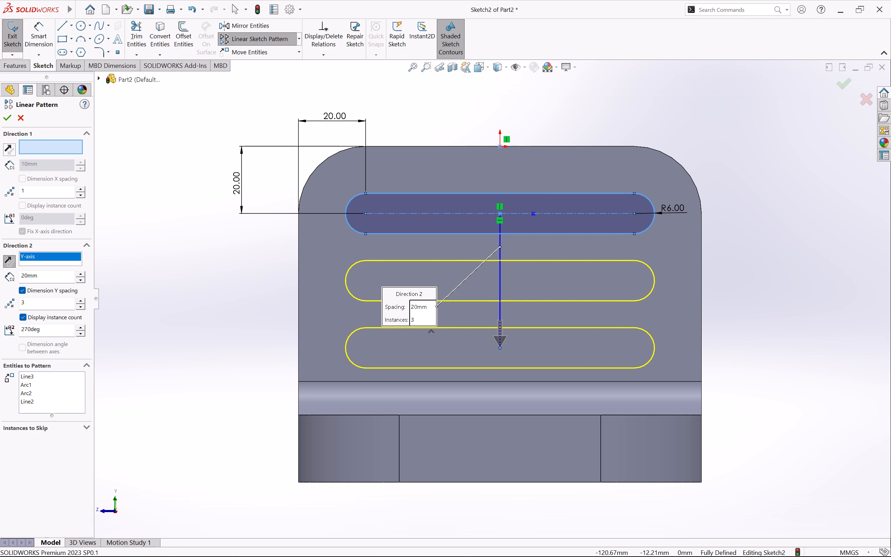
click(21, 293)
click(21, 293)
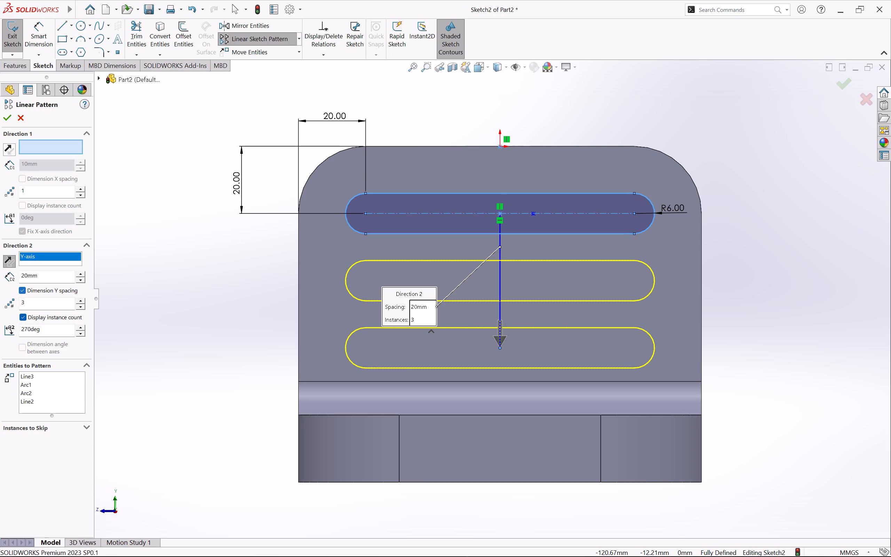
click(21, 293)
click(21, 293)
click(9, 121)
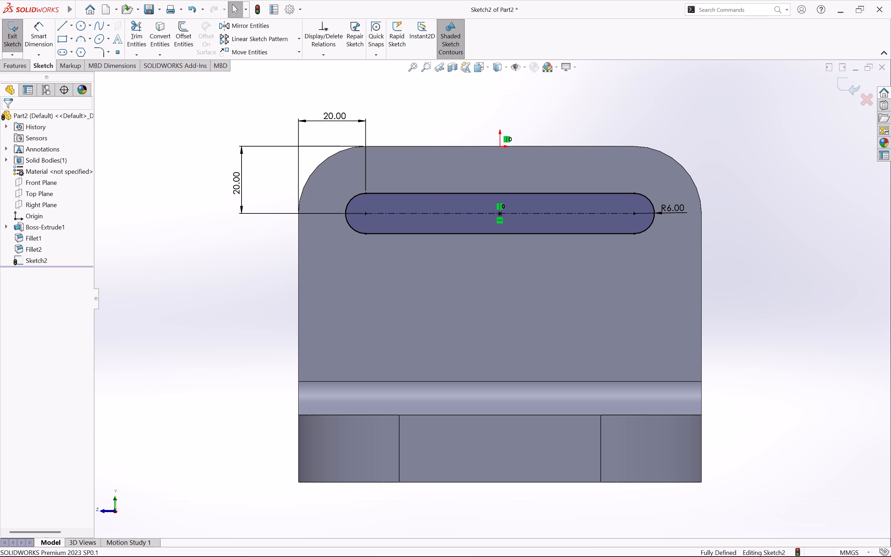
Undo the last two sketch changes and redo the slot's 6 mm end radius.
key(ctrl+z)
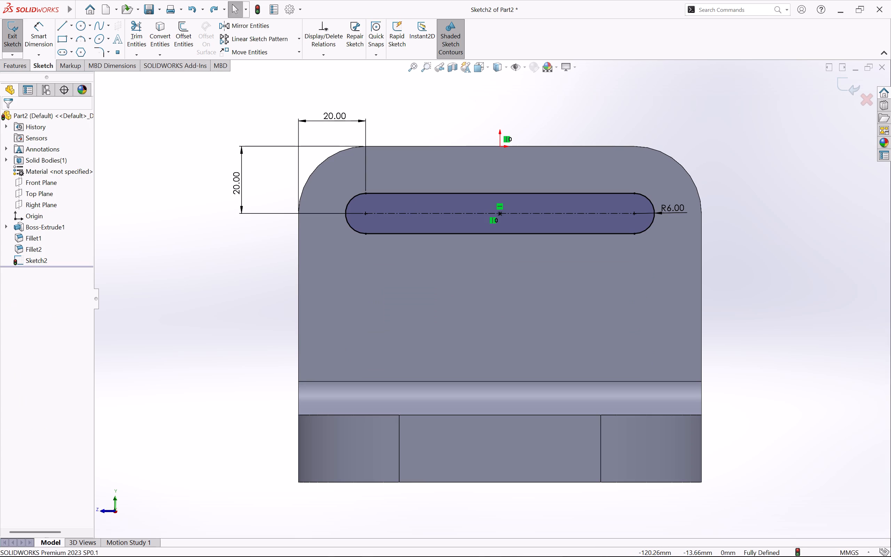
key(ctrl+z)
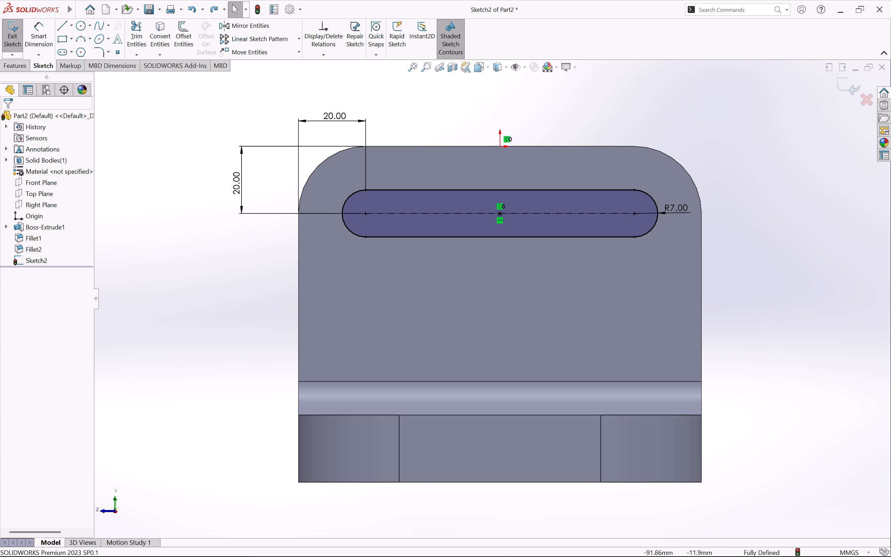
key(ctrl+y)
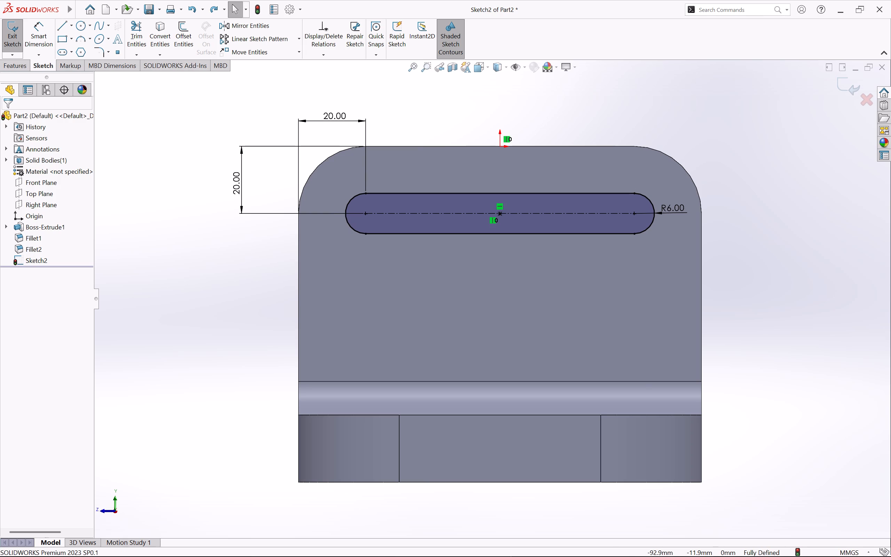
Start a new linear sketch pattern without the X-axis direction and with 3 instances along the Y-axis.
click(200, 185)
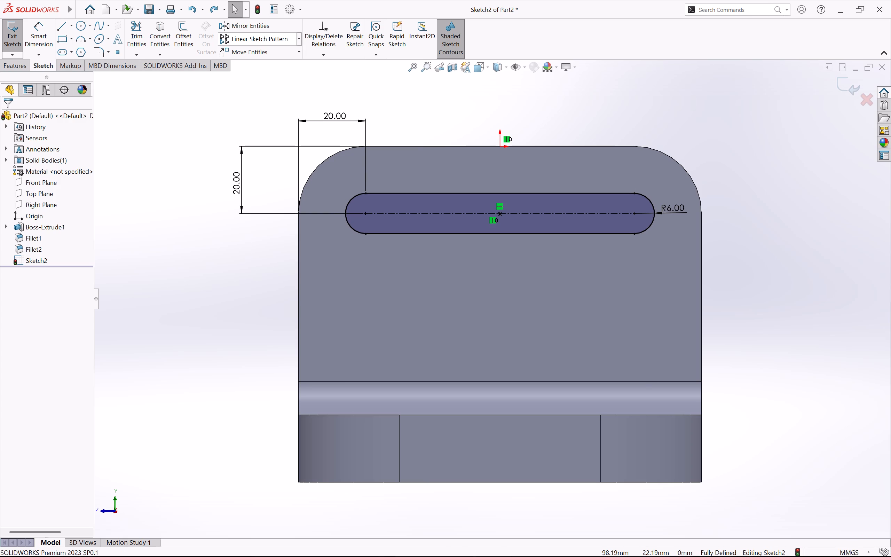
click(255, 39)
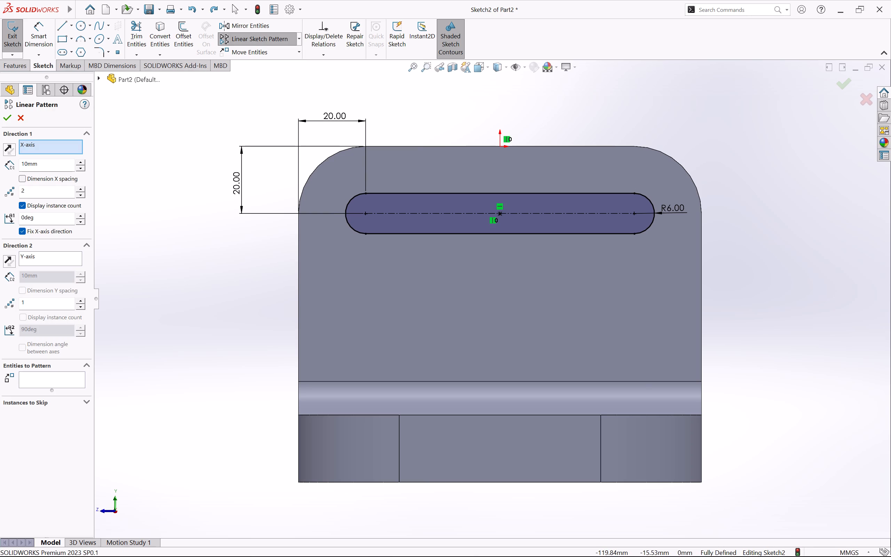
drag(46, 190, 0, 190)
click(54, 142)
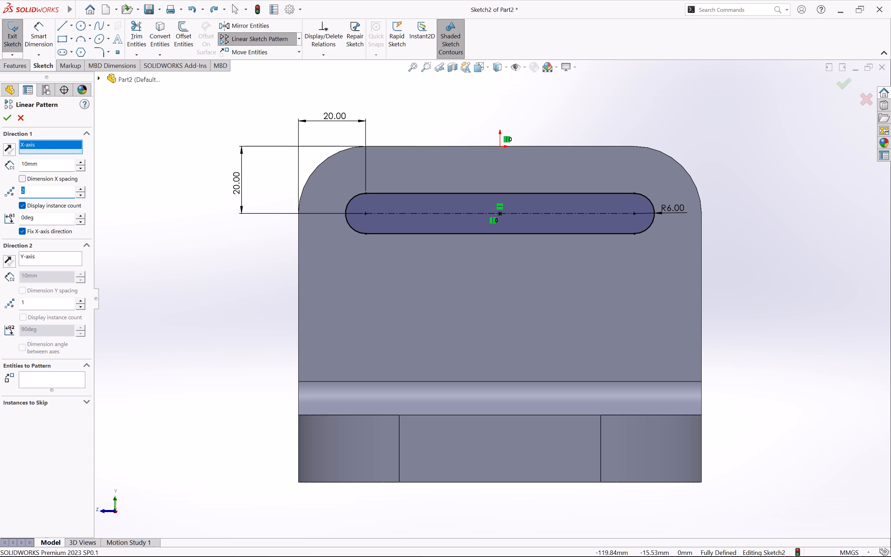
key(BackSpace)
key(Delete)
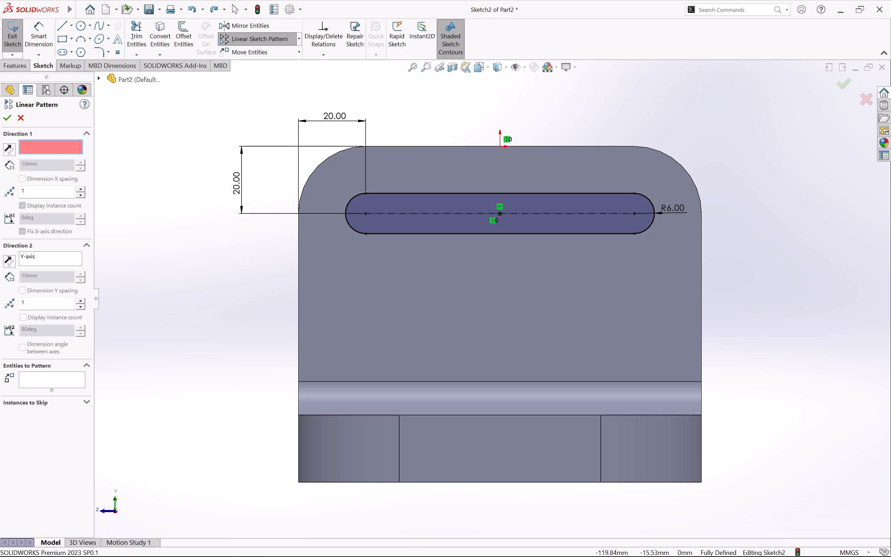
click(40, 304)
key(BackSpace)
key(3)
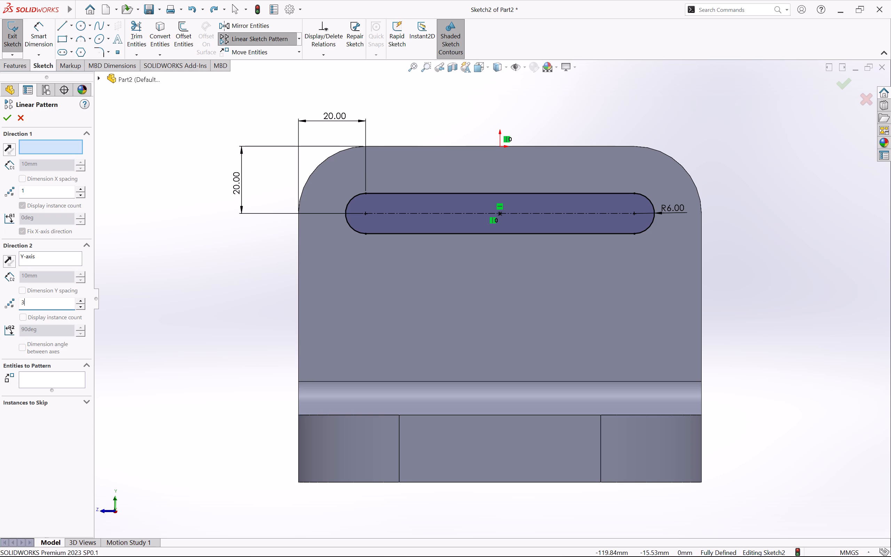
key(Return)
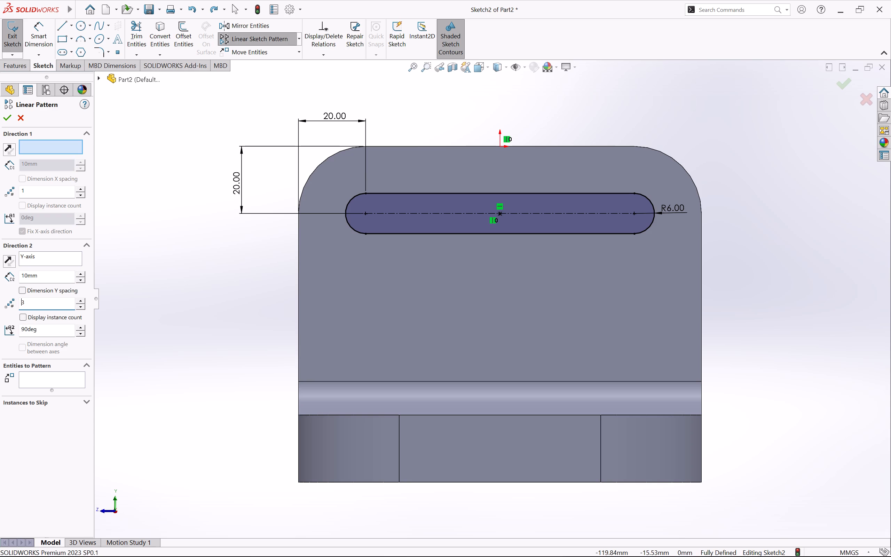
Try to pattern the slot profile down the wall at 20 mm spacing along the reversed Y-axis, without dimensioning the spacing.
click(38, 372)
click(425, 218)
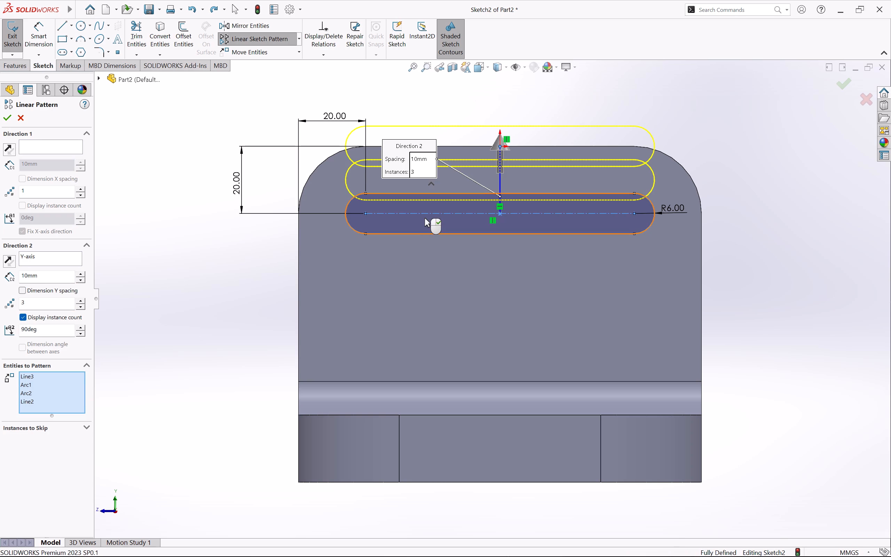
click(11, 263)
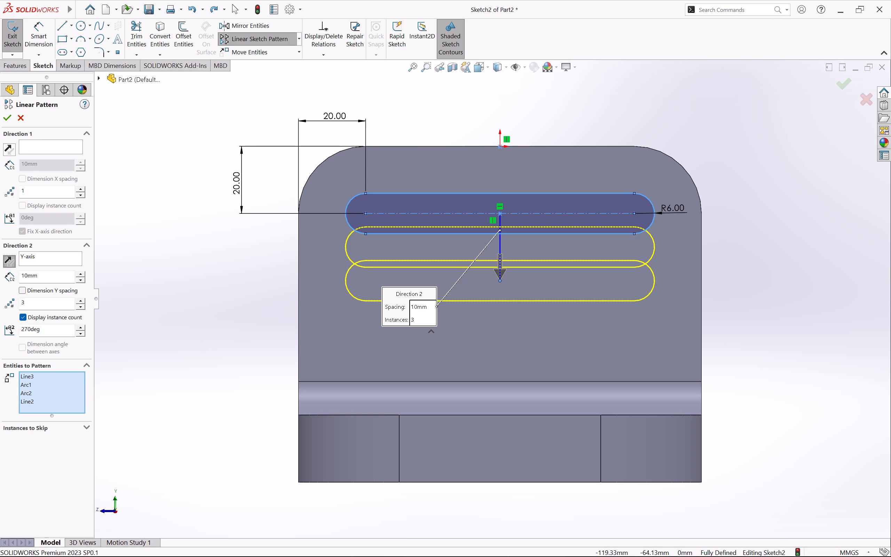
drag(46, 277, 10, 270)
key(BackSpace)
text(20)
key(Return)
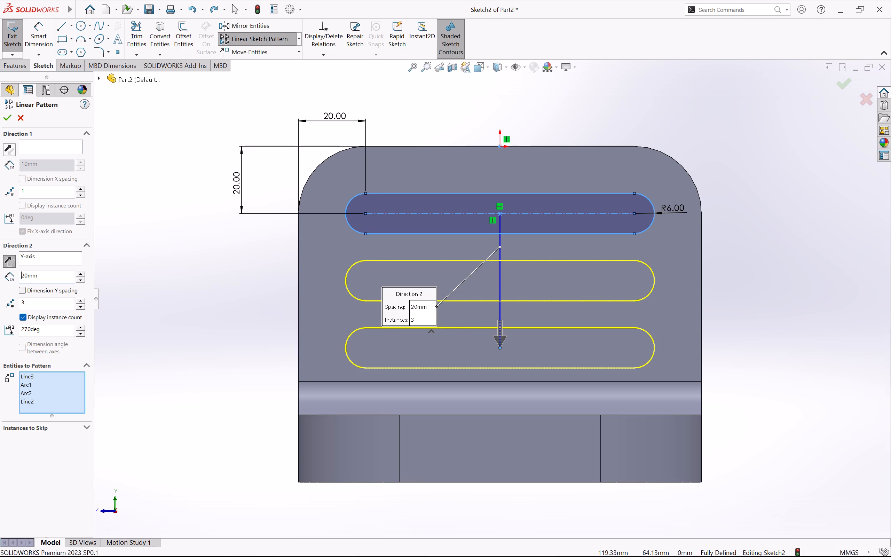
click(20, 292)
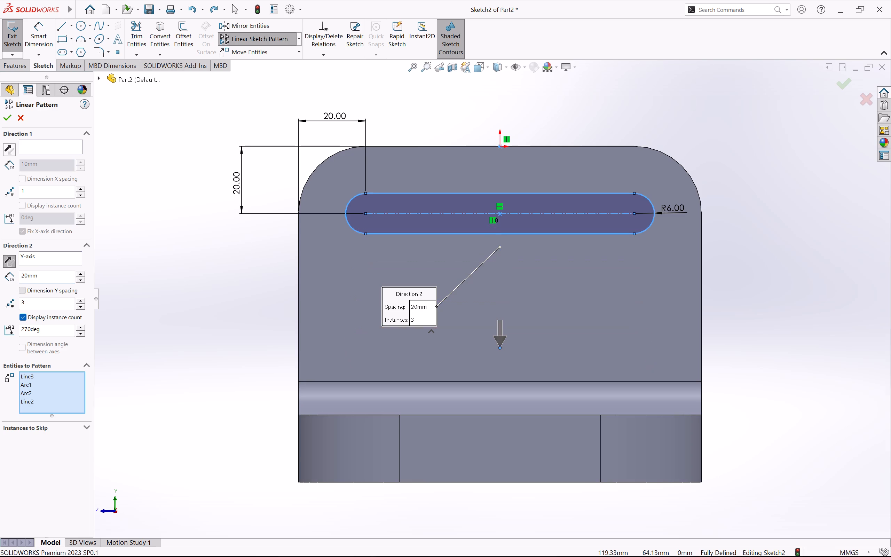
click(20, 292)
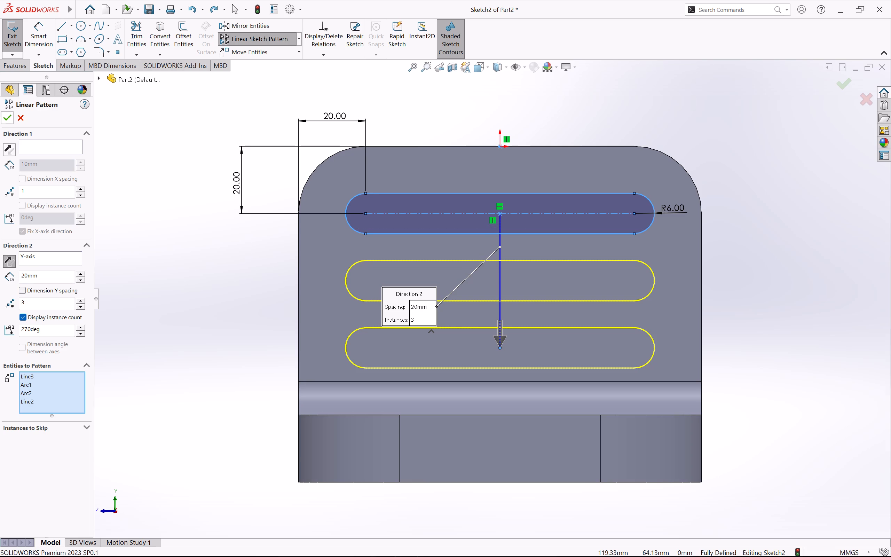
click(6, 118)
Examine the wall and slot sketch from several angles, ending square to the sketch plane.
middle_drag(186, 315, 355, 313)
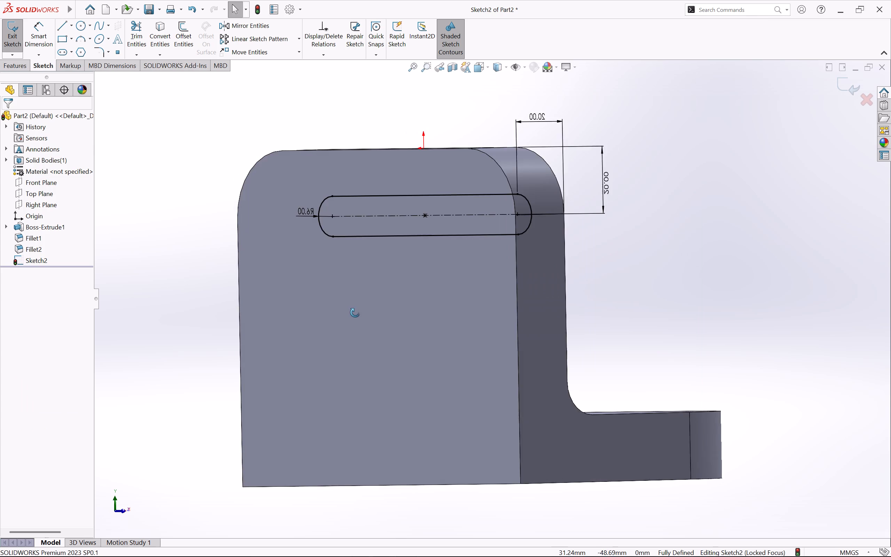
middle_drag(355, 313, 195, 336)
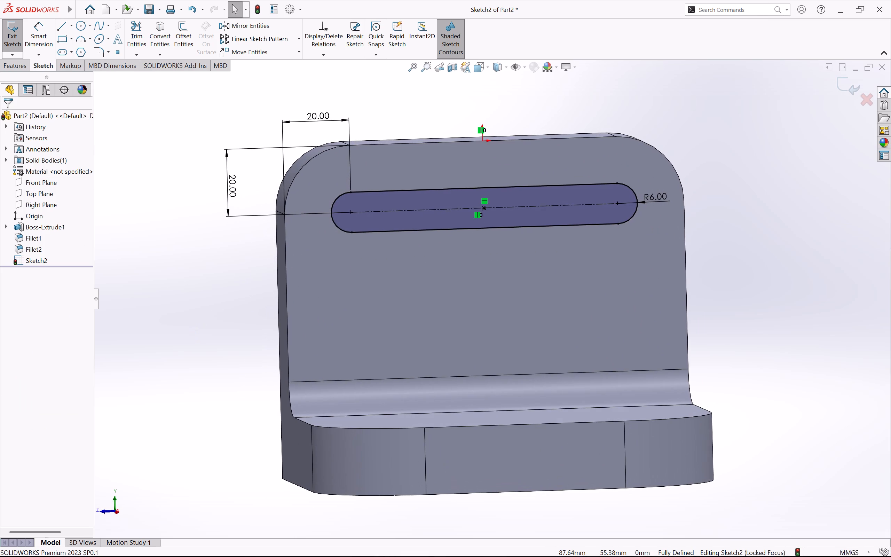
scroll(195, 336, up, 1)
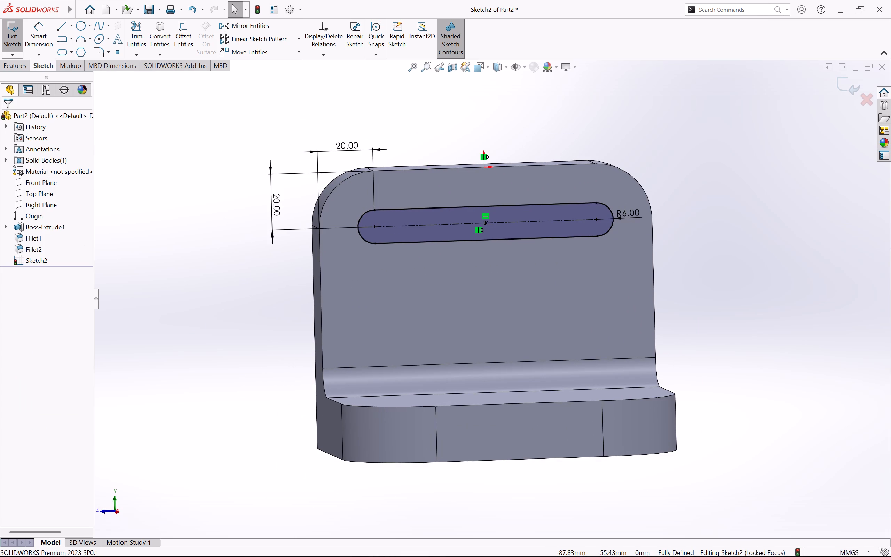
scroll(195, 336, down, 1)
scroll(195, 336, up, 1)
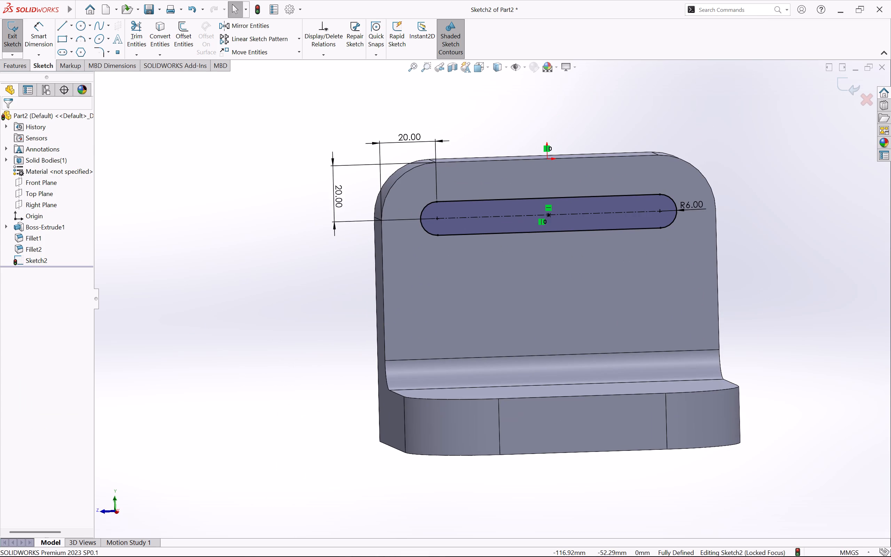
click(505, 67)
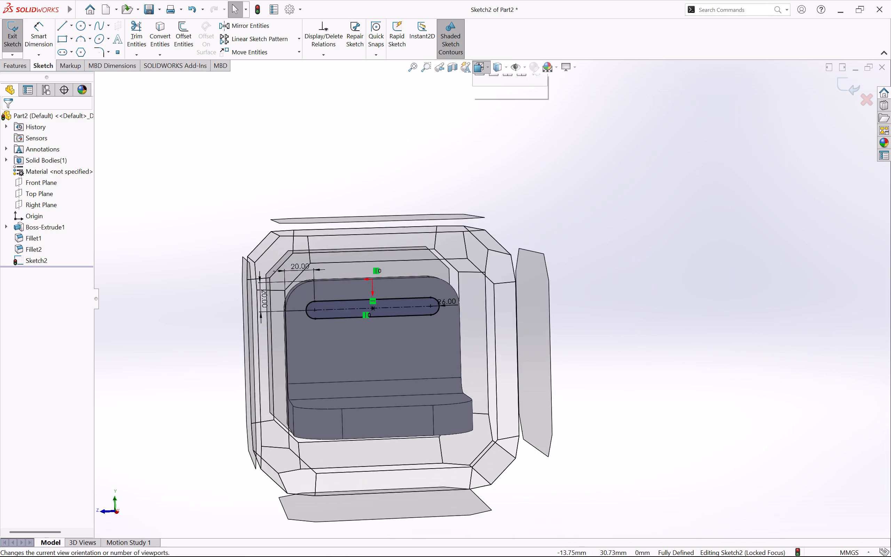
click(488, 66)
click(486, 68)
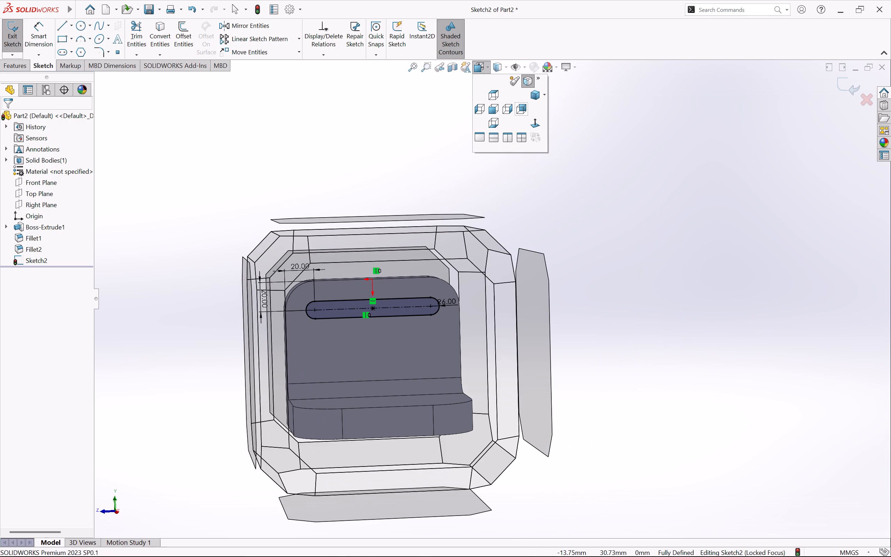
click(533, 120)
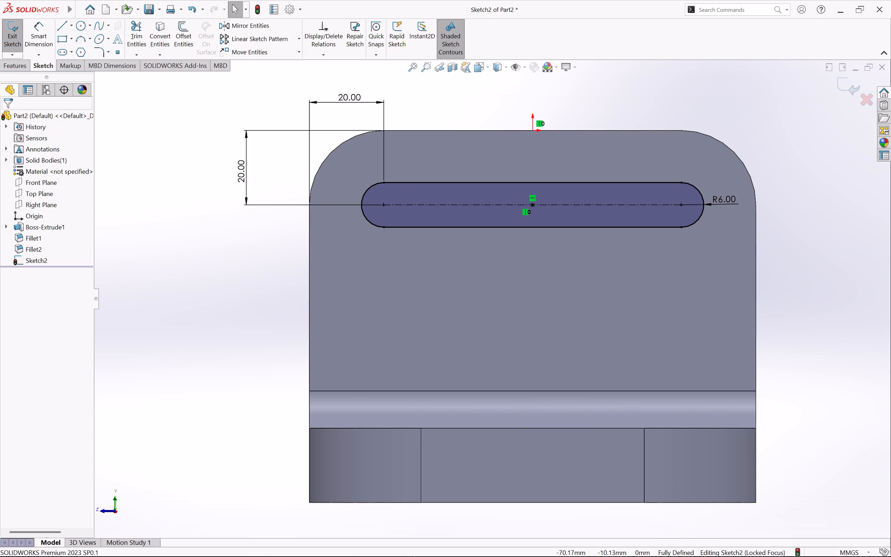
Set up a linear sketch pattern of the slot with the wall's vertical side edge as Direction 1 and 3 instances along the reversed Y-axis.
click(258, 36)
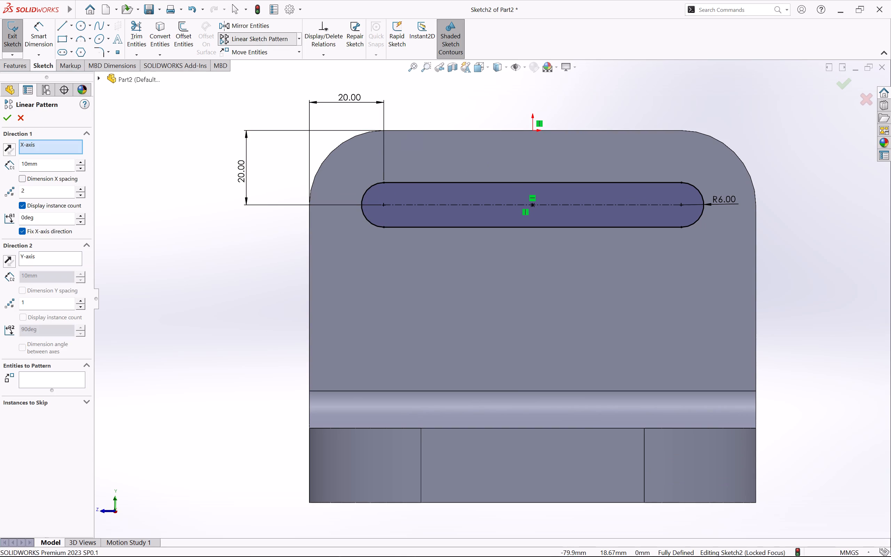
click(32, 146)
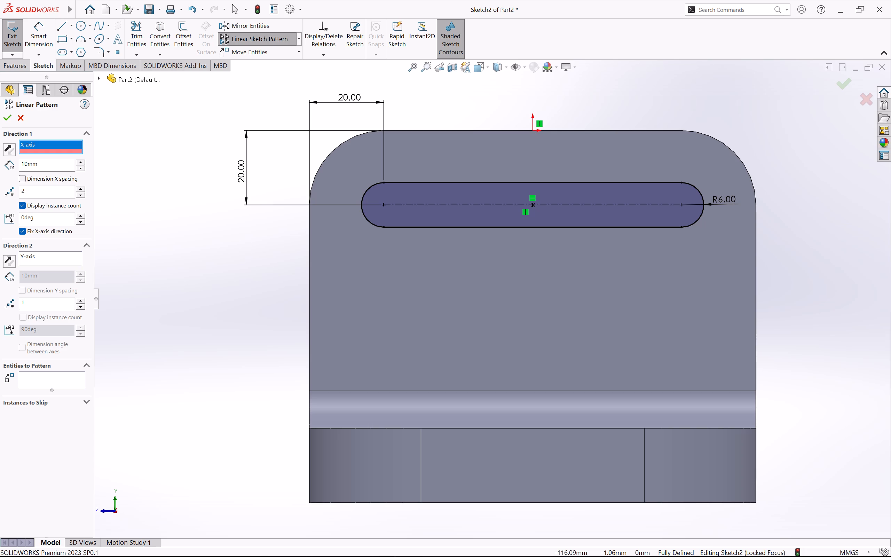
key(Delete)
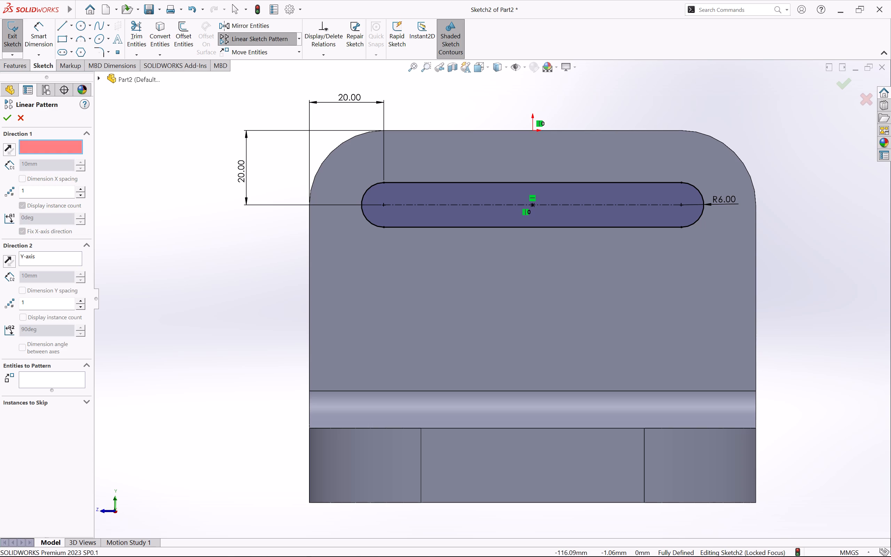
click(31, 258)
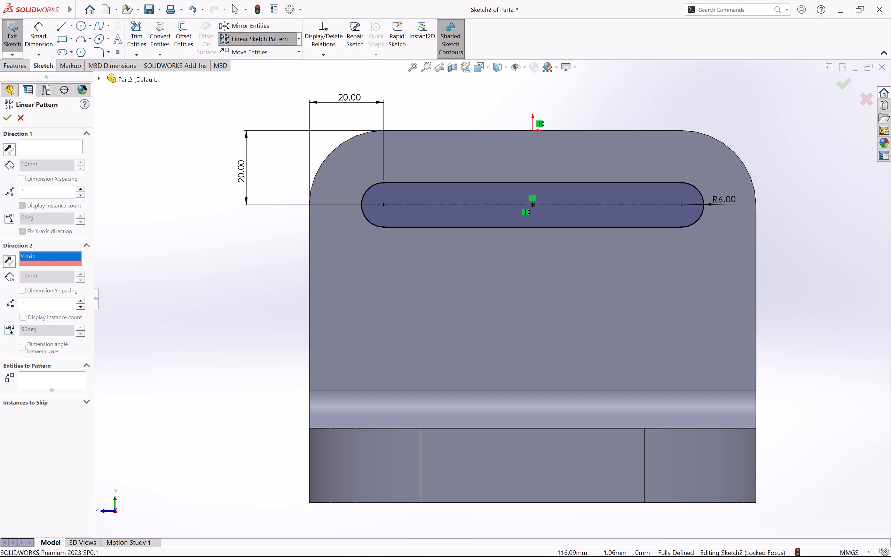
click(47, 145)
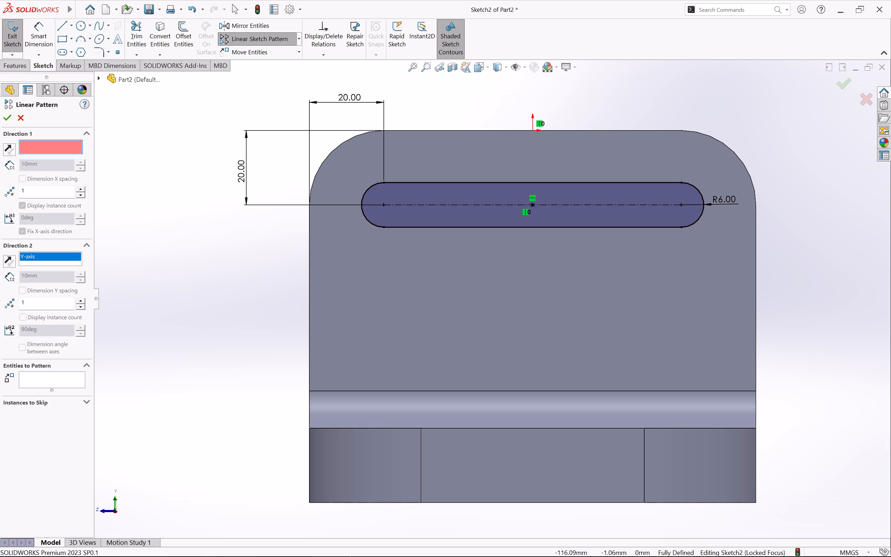
click(309, 284)
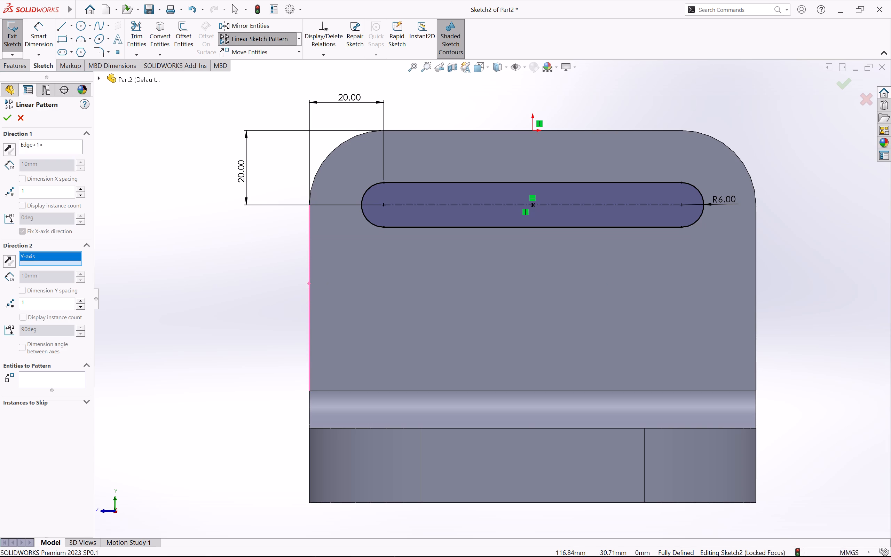
drag(34, 304, 0, 304)
key(BackSpace)
key(3)
key(Return)
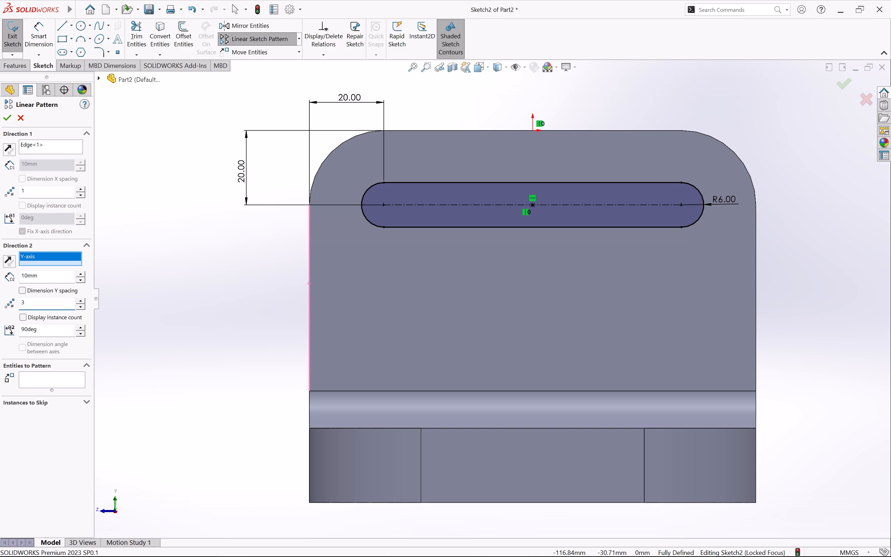
click(35, 378)
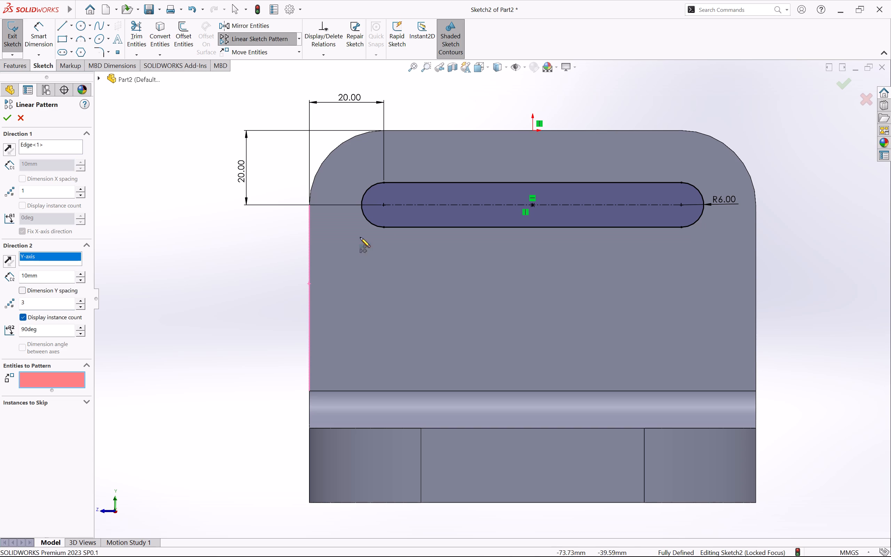
click(420, 208)
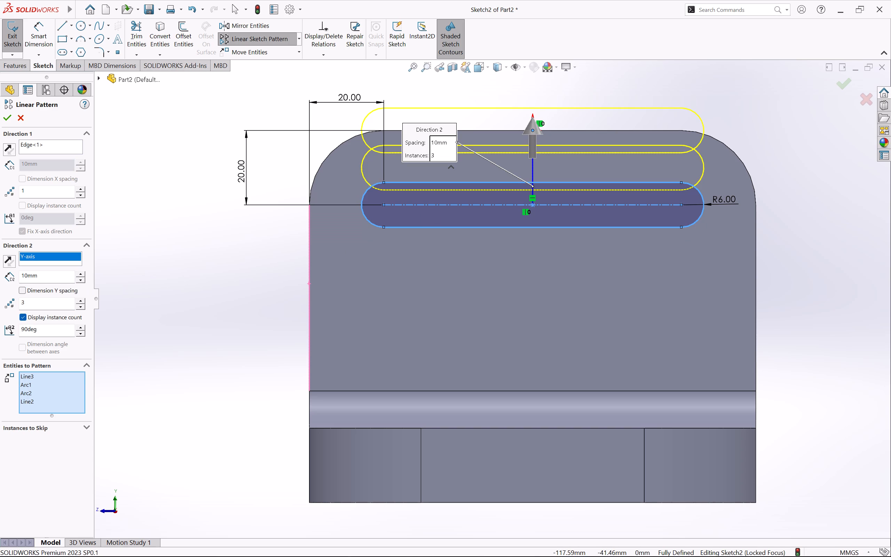
click(11, 261)
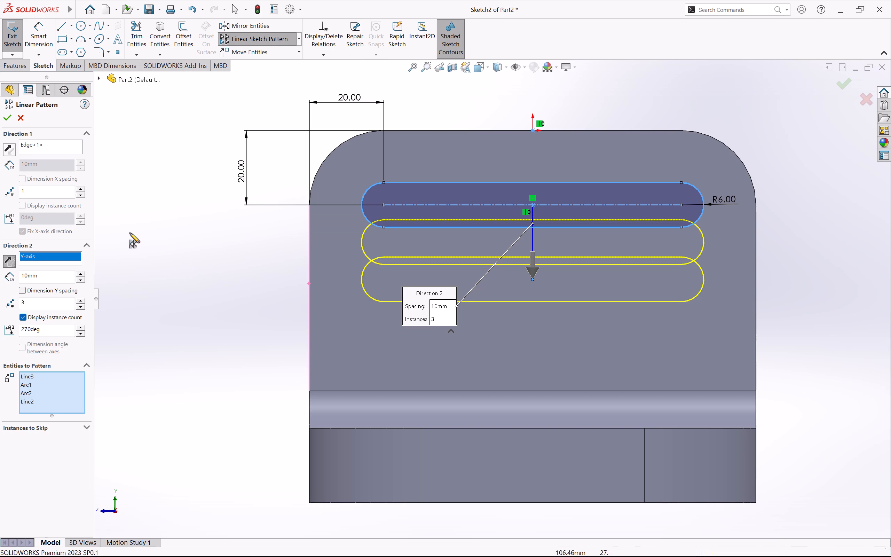
Set the slot pattern's Y-axis spacing to 20 mm.
drag(32, 305, 19, 306)
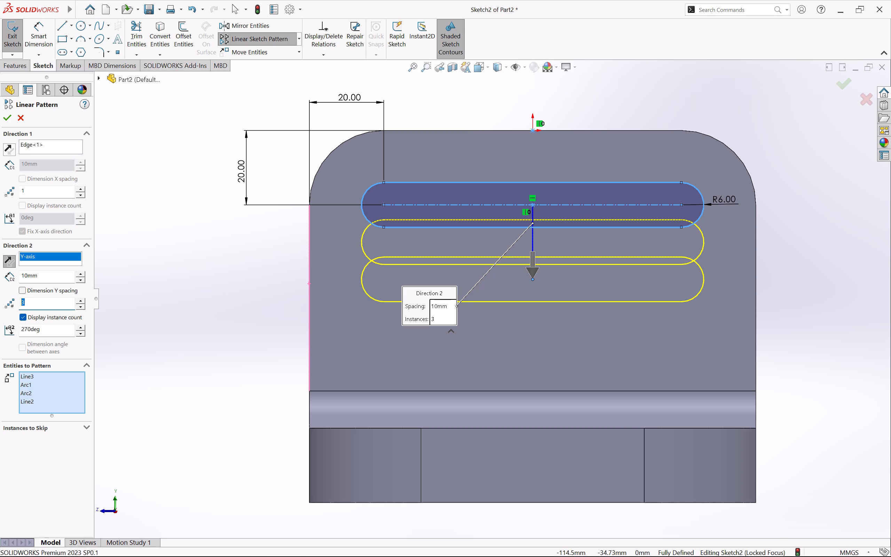
drag(19, 306, 28, 307)
click(40, 302)
drag(43, 283, 10, 282)
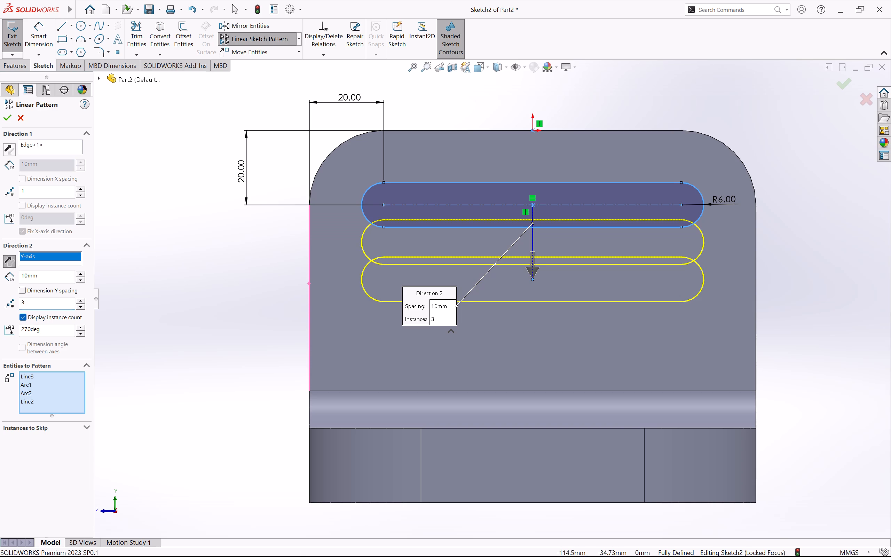
drag(10, 282, 10, 282)
drag(41, 278, 0, 276)
key(BackSpace)
key(3)
key(Return)
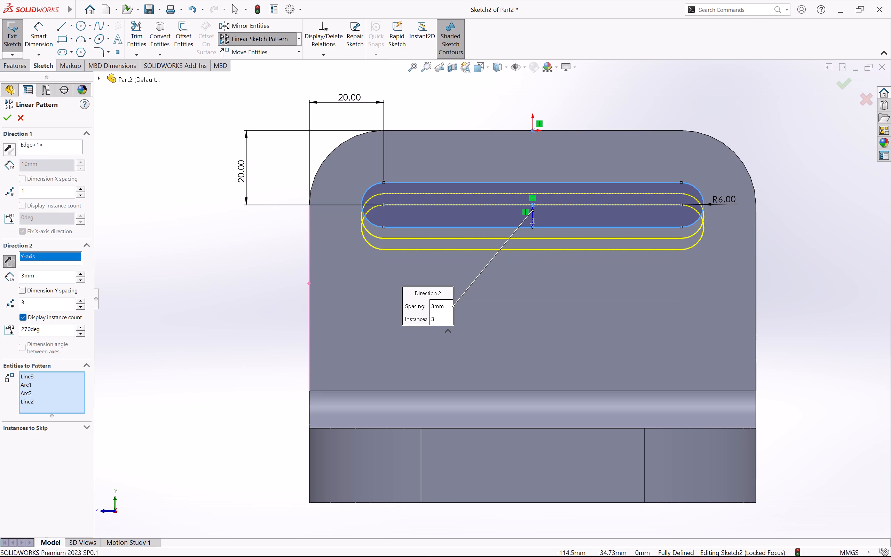
drag(43, 277, 0, 275)
key(BackSpace)
key(5)
key(BackSpace)
text(20)
key(Return)
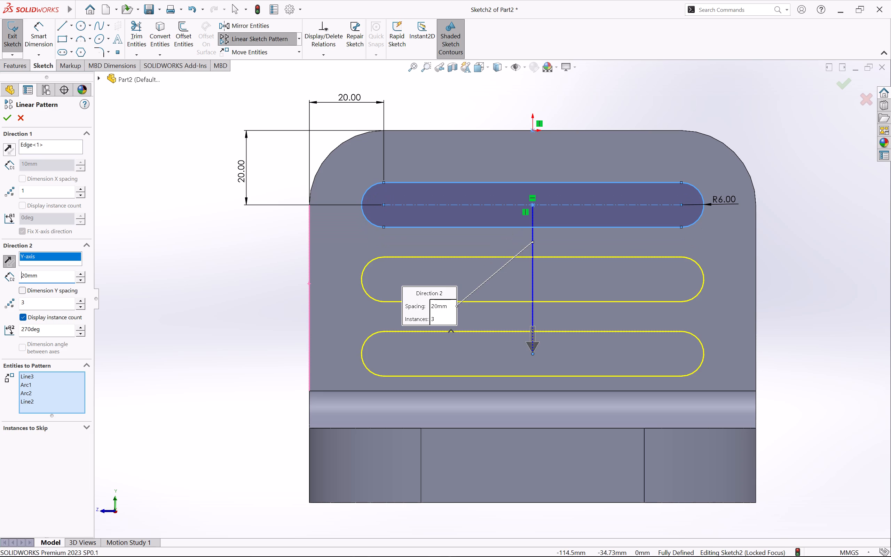
Create the slot pattern down the wall, leaving the Y spacing undimensioned.
middle_drag(268, 334, 320, 330)
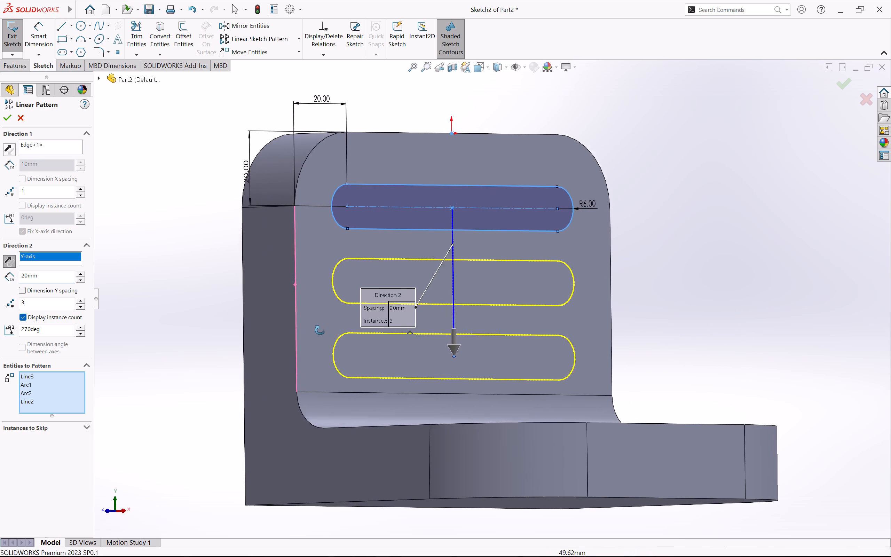
middle_drag(320, 330, 270, 338)
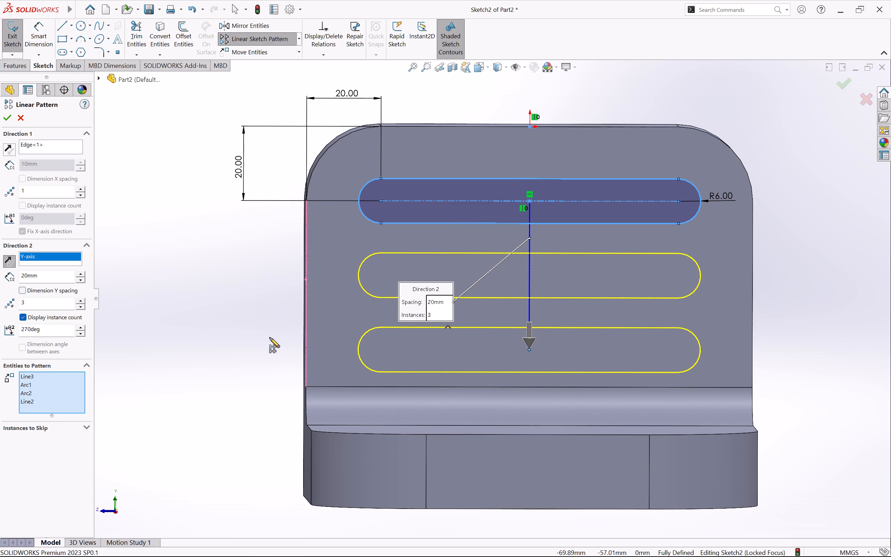
click(19, 289)
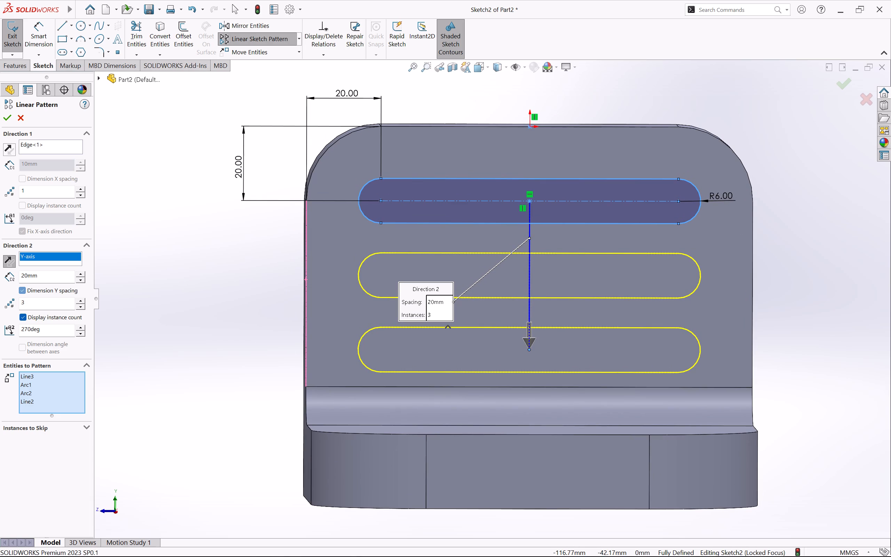
click(19, 289)
click(19, 289)
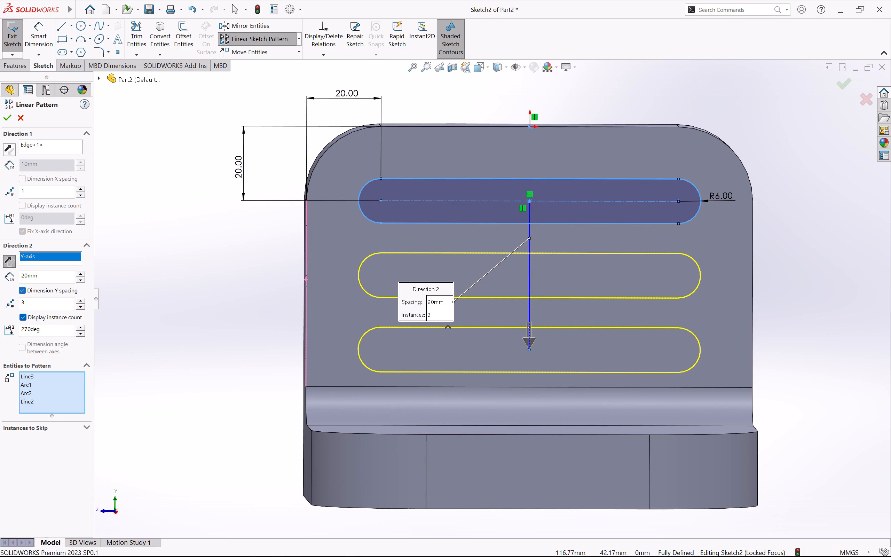
click(19, 289)
click(19, 289)
click(19, 289)
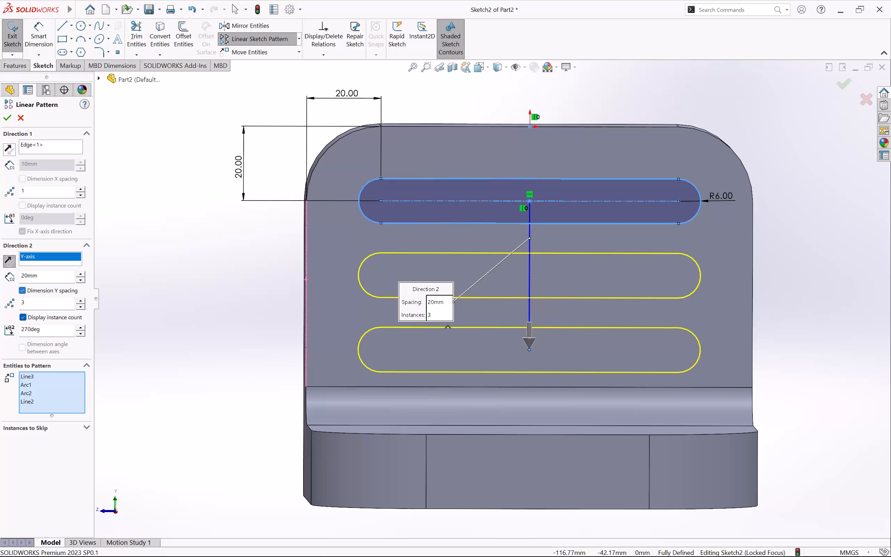
click(19, 289)
click(19, 289)
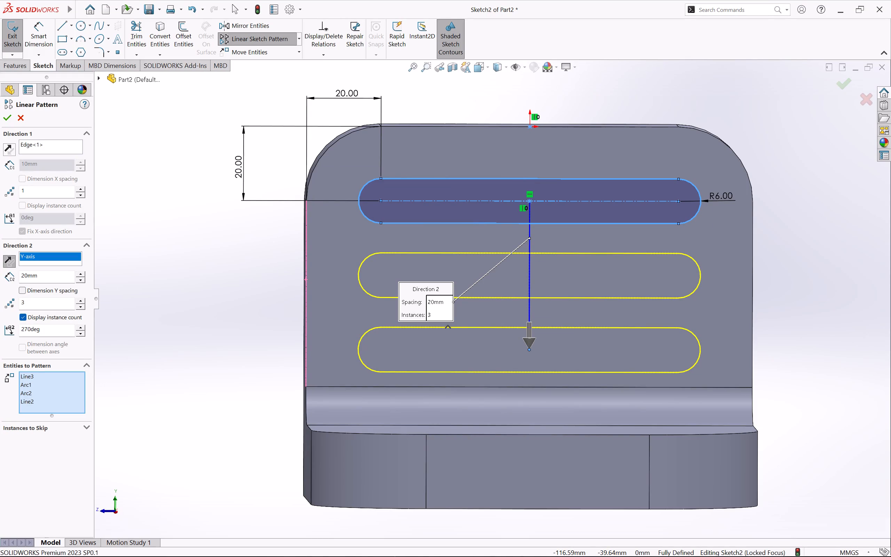
click(32, 187)
click(8, 121)
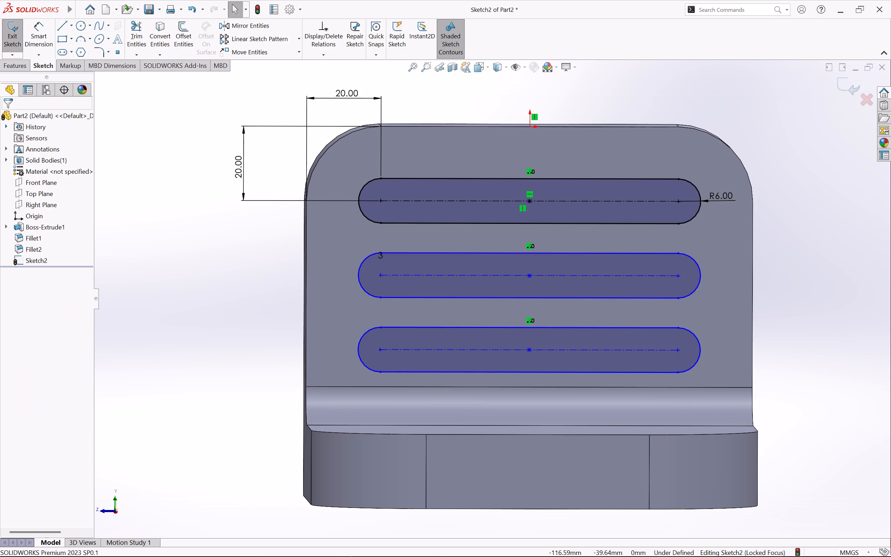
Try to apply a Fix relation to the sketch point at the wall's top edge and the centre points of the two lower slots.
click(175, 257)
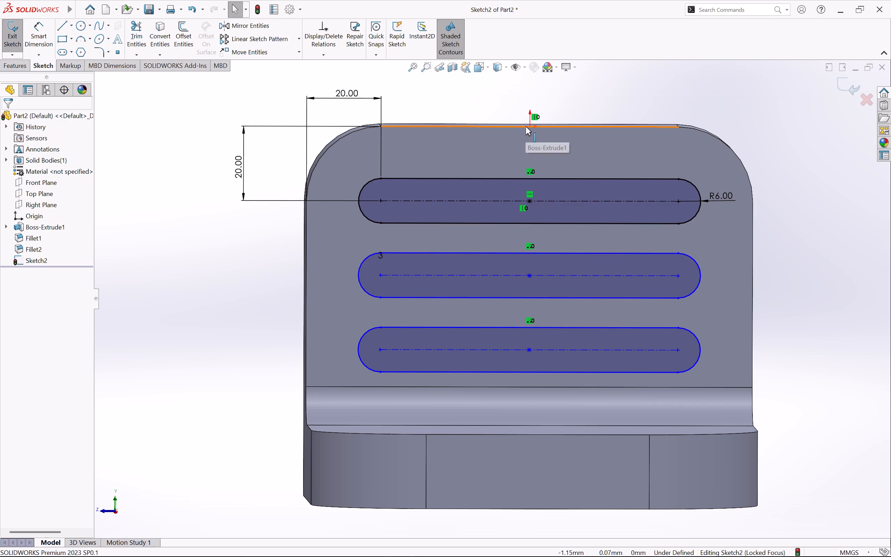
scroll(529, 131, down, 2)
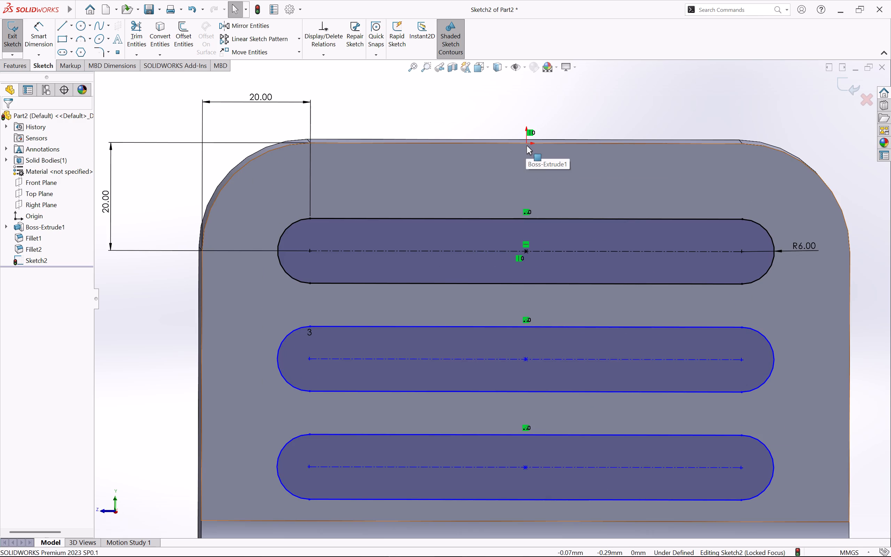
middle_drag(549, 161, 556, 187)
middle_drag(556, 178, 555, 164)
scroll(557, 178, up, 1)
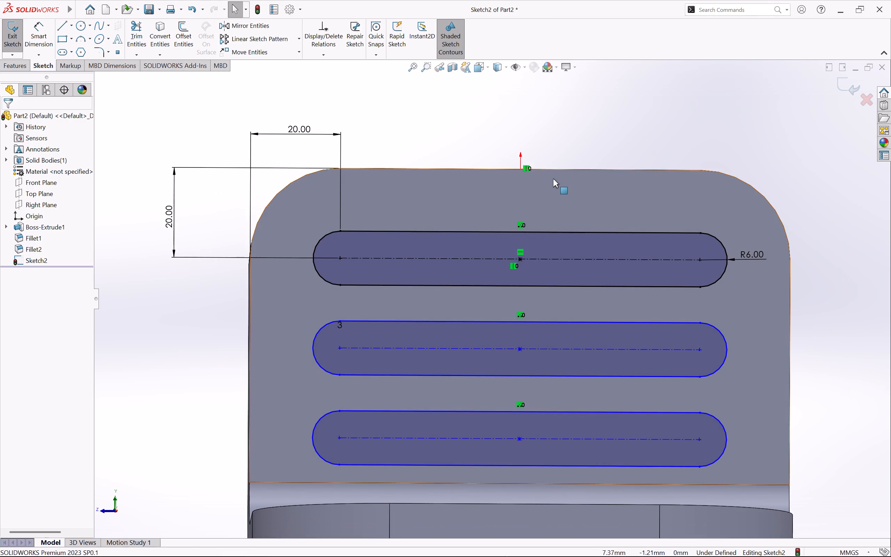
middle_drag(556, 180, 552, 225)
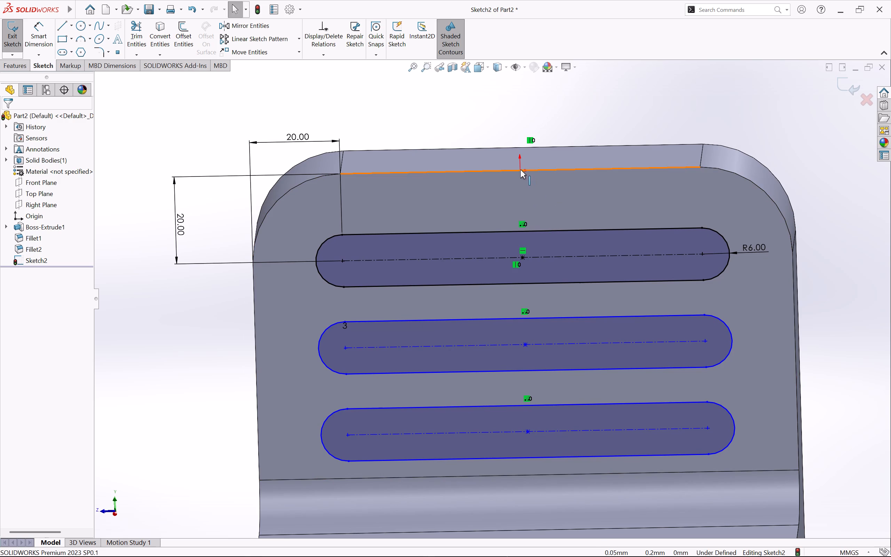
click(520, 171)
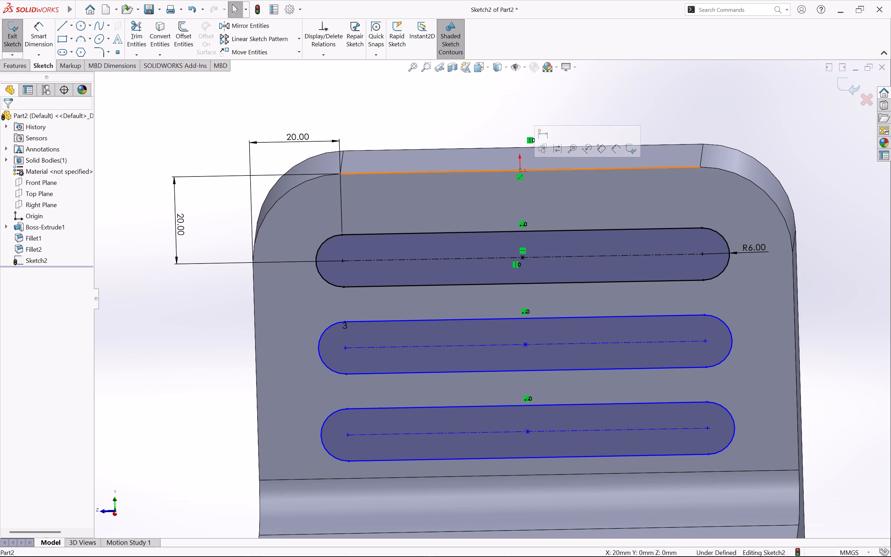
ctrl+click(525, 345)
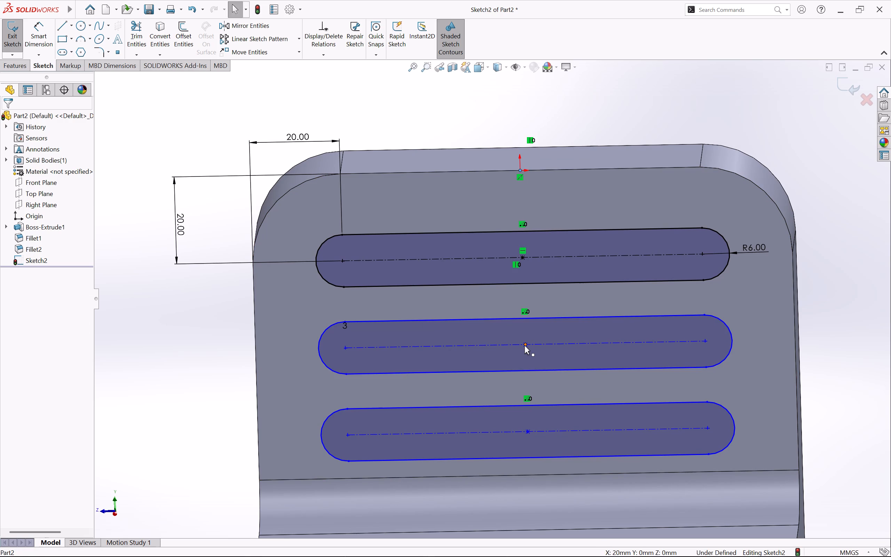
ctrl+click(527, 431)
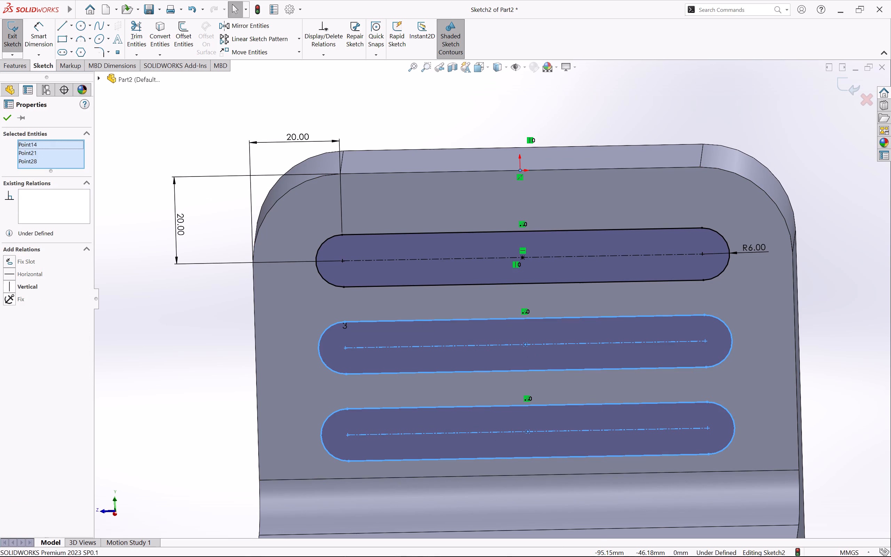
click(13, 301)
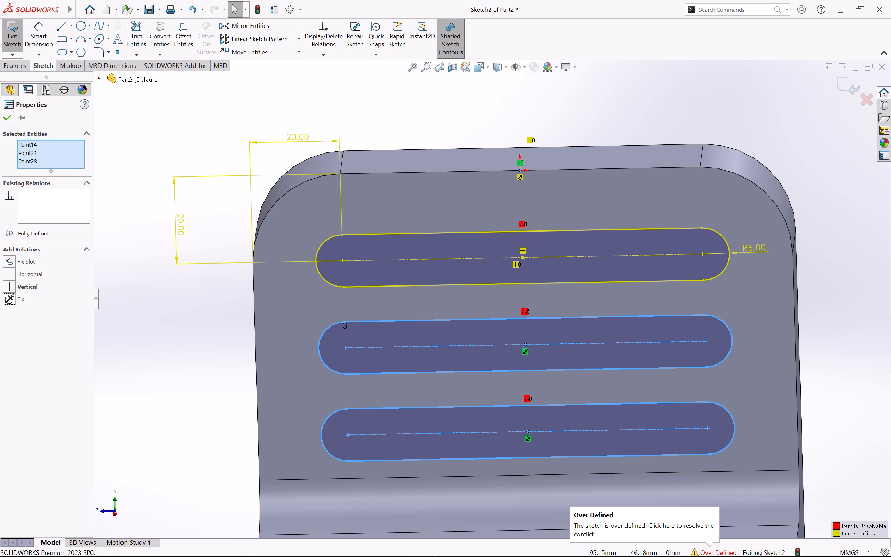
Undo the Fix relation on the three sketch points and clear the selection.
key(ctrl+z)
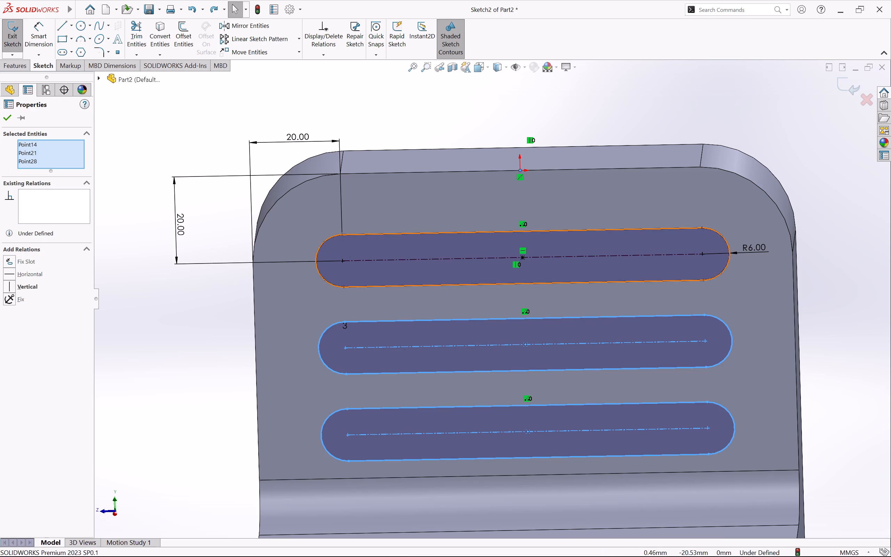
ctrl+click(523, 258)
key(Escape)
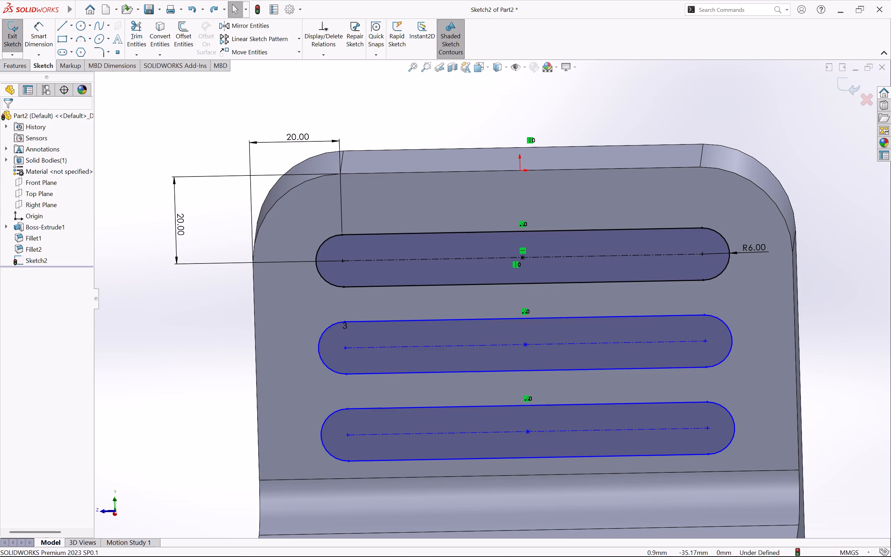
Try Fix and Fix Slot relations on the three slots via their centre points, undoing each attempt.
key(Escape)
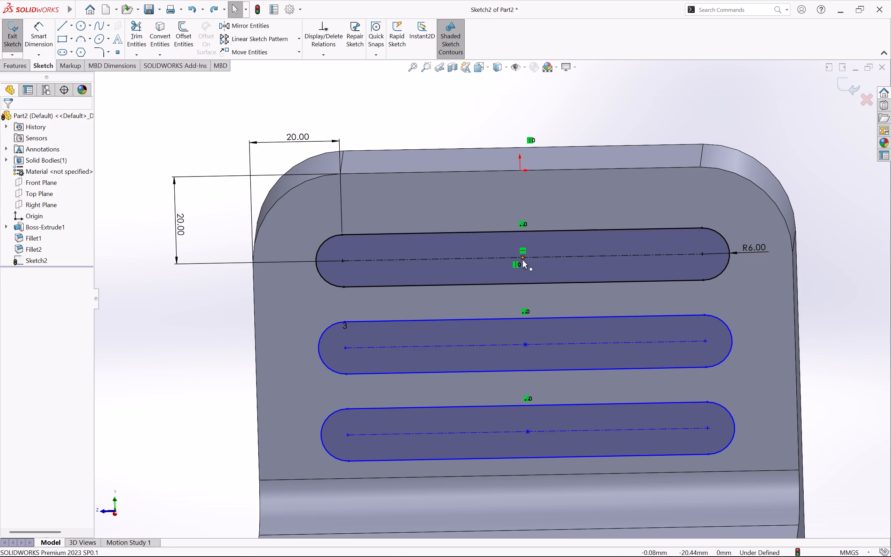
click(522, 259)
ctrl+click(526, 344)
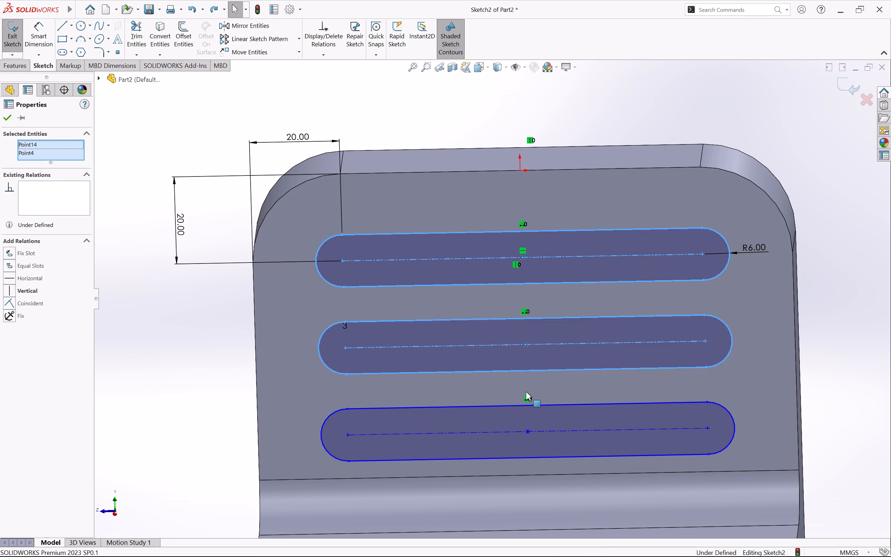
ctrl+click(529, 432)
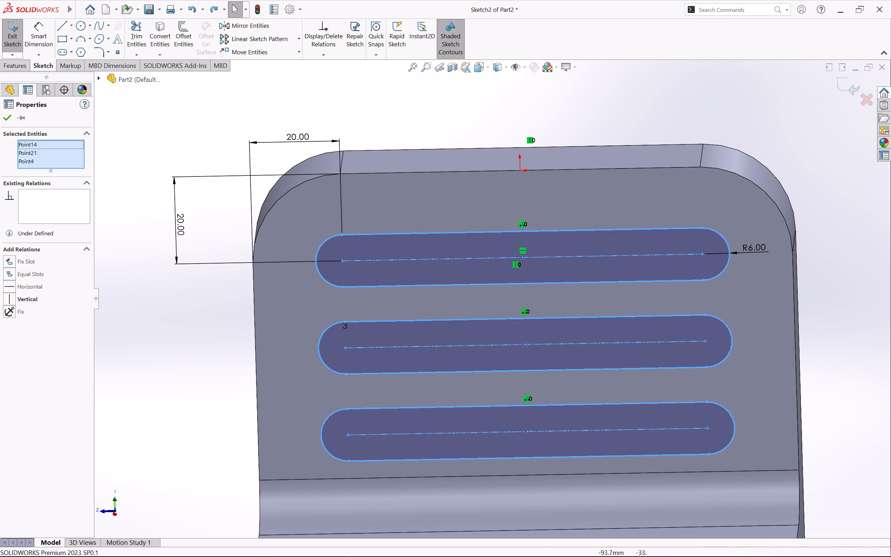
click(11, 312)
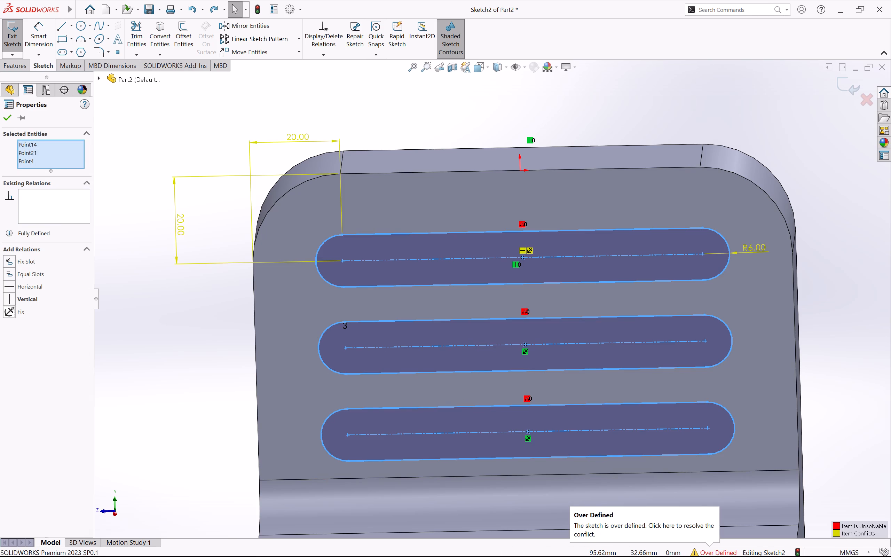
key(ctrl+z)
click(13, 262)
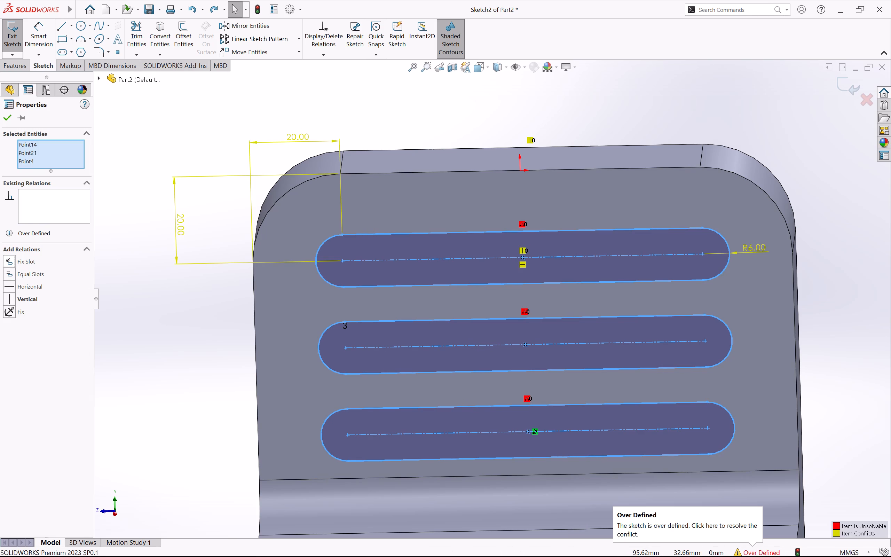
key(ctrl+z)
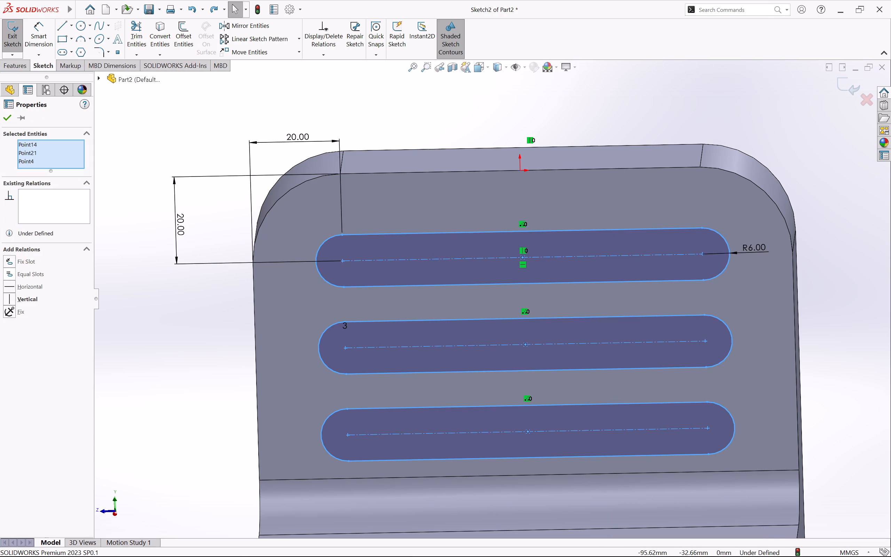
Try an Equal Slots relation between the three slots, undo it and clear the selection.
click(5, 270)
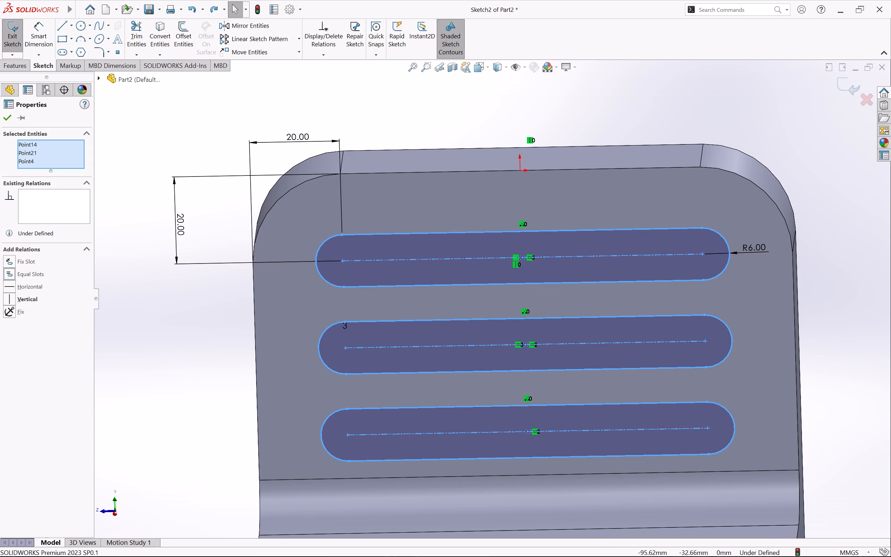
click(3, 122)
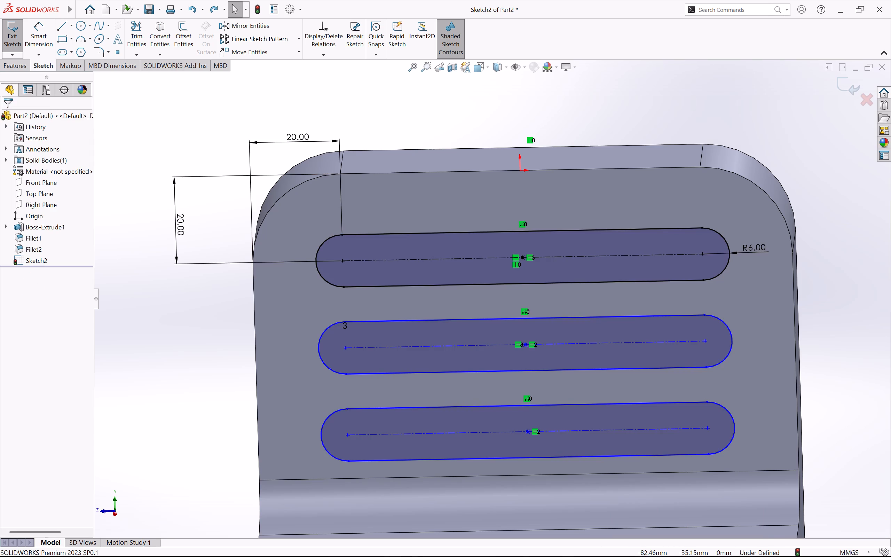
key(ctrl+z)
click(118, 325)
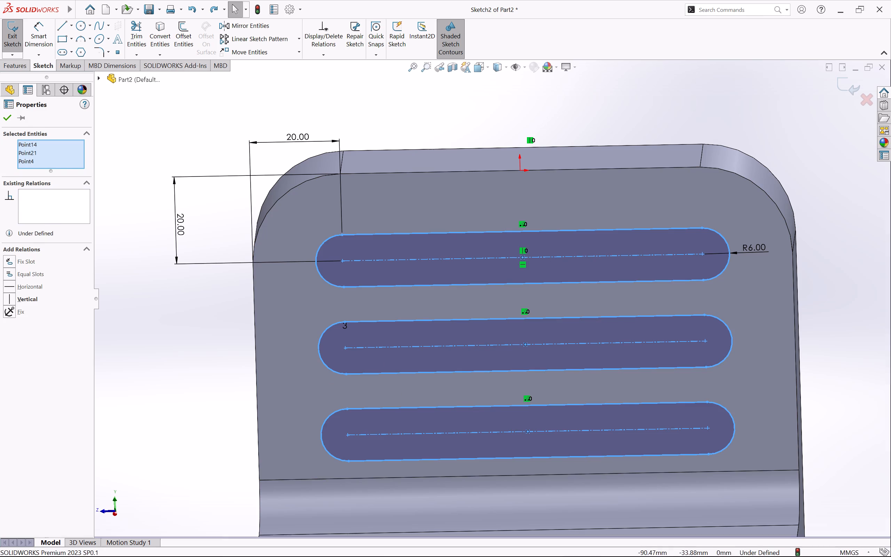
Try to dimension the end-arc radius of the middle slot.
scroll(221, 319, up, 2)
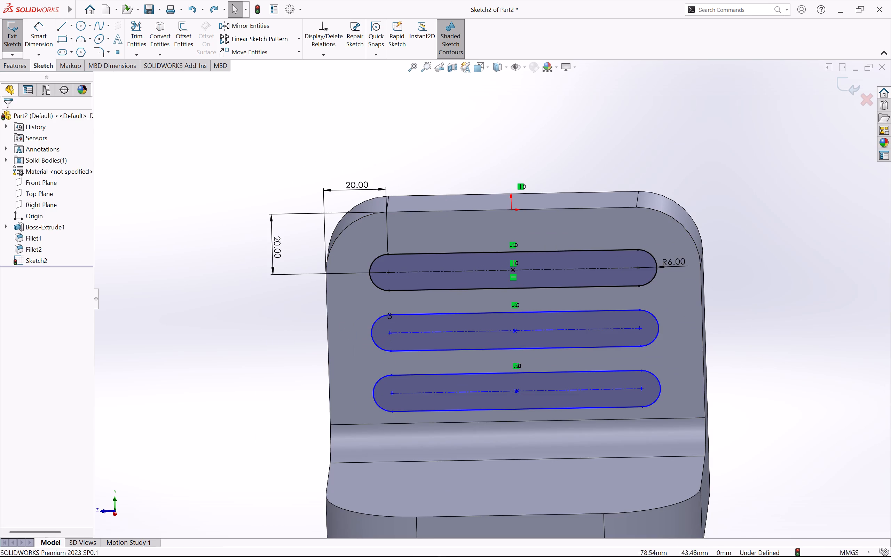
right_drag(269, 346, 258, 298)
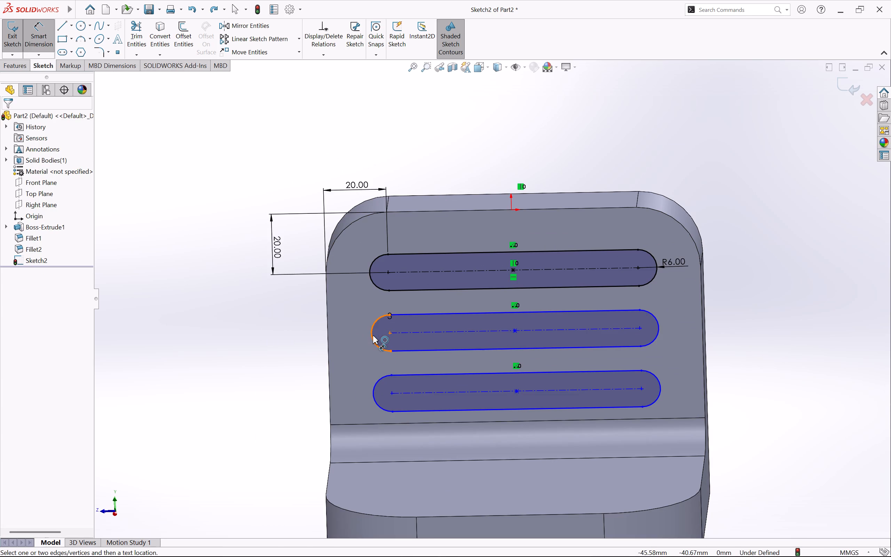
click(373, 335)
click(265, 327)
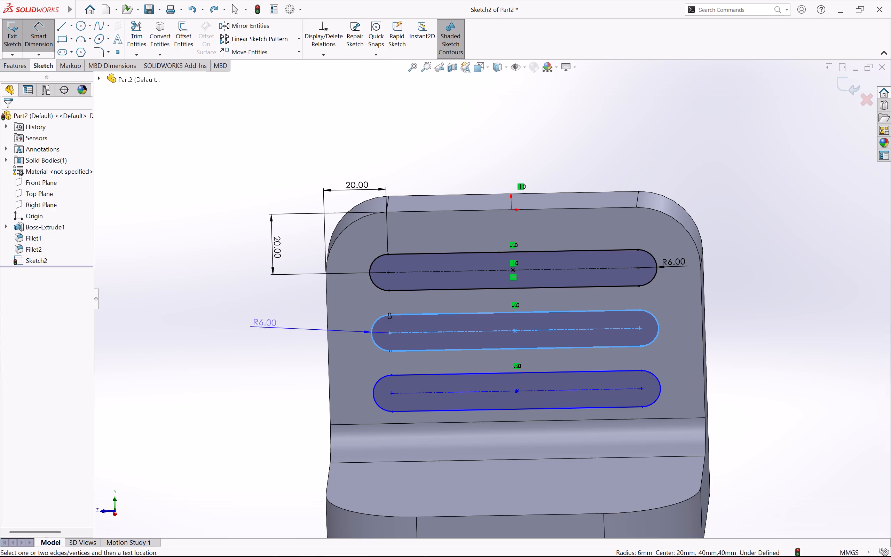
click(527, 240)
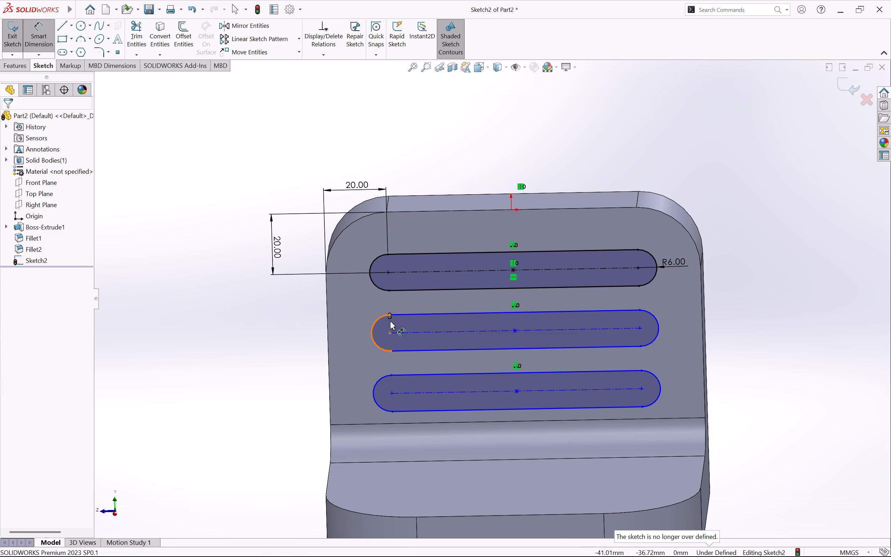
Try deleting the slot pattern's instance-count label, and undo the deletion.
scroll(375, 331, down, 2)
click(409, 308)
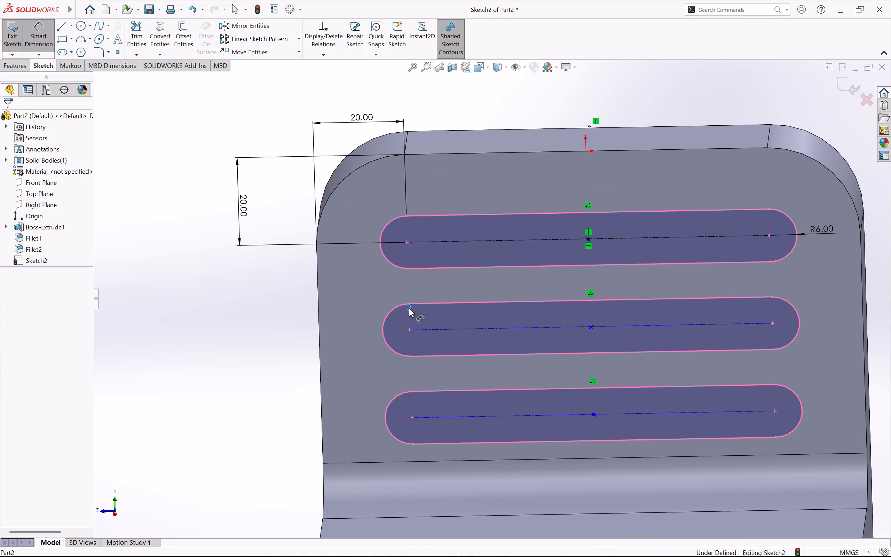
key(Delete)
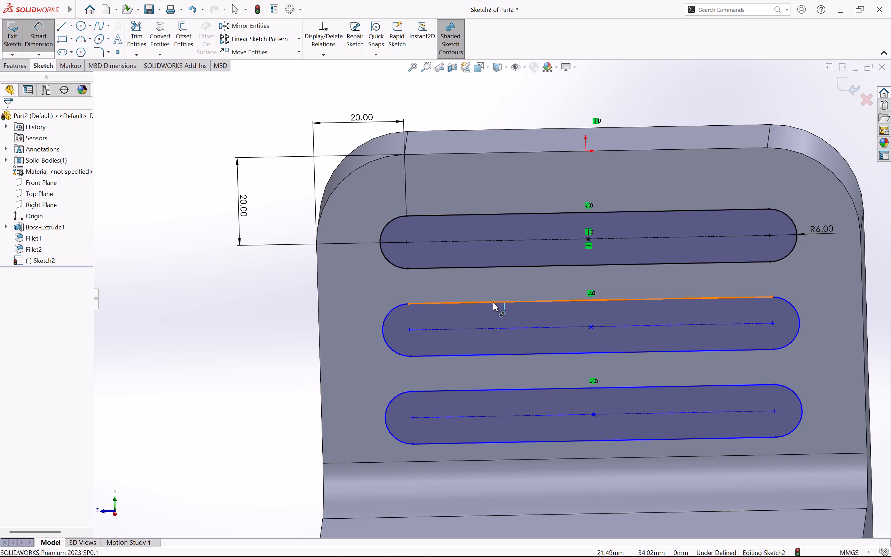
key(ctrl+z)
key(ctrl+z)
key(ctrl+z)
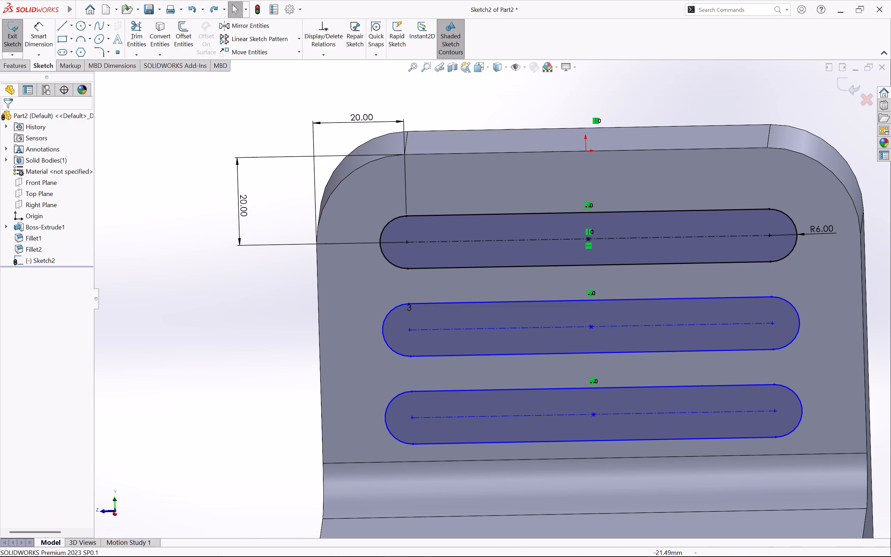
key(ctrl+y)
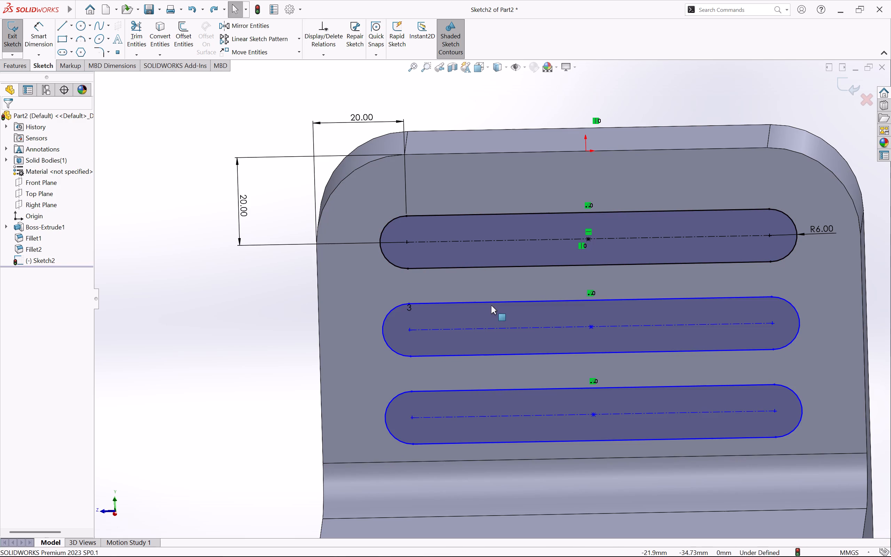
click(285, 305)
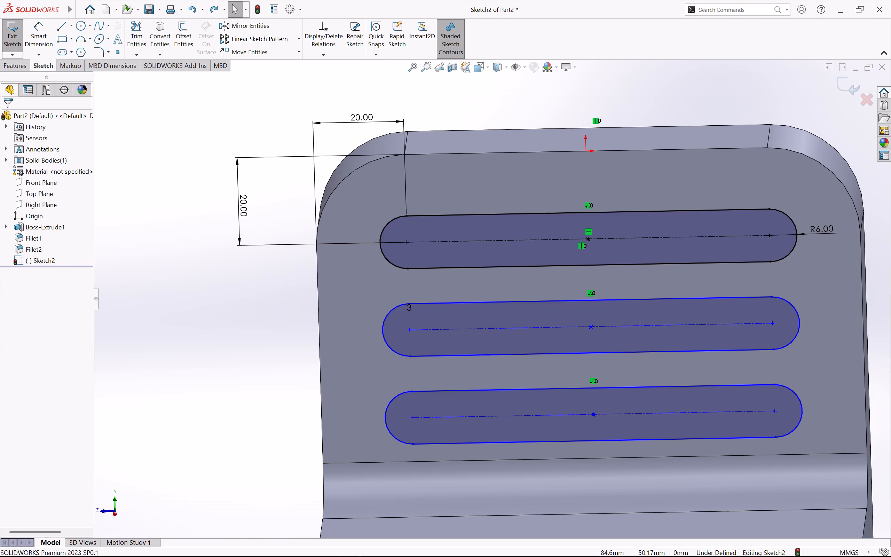
Dimension the vertical spacing between the end-arc centres of the top and middle slots as 20 mm.
right_drag(192, 363, 178, 285)
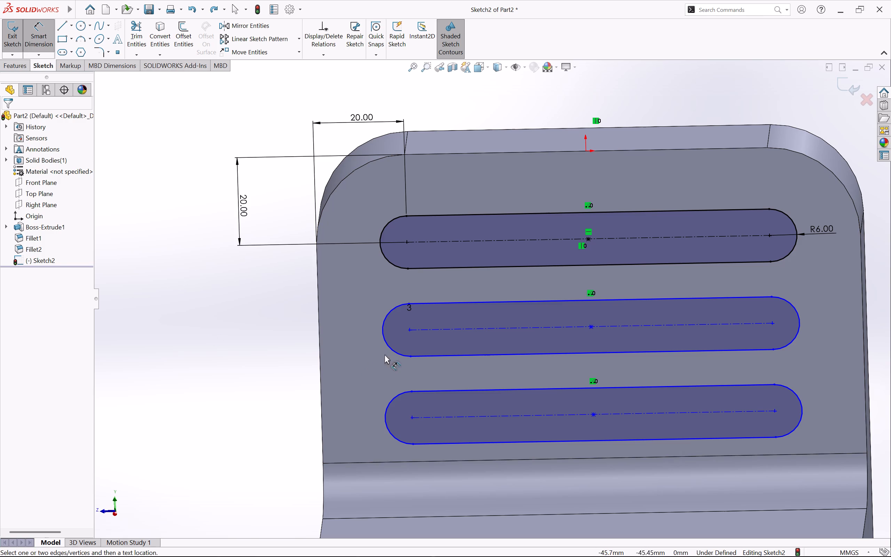
click(410, 331)
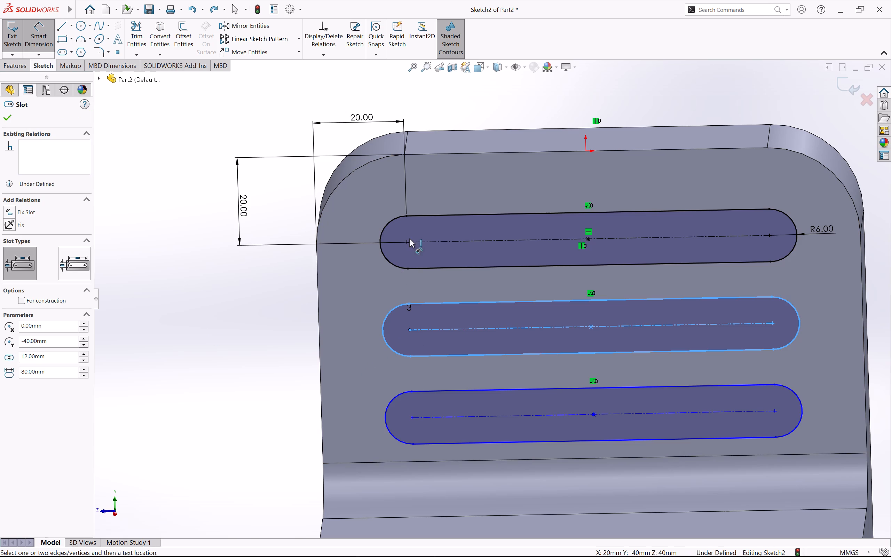
click(414, 245)
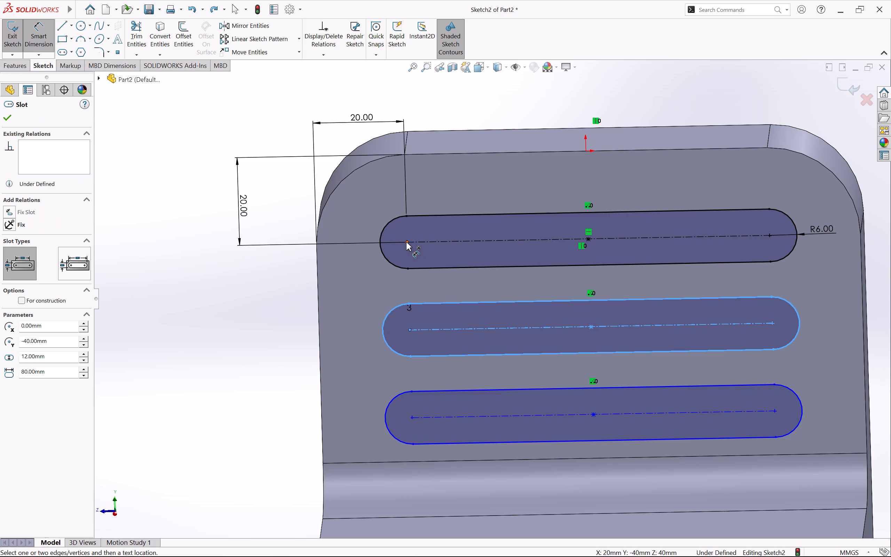
click(406, 242)
click(249, 287)
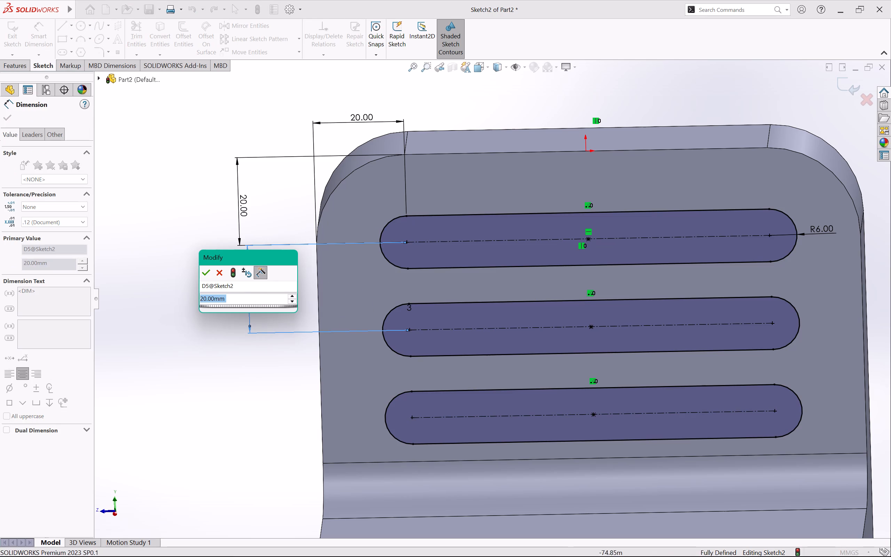
click(207, 274)
scroll(242, 360, up, 2)
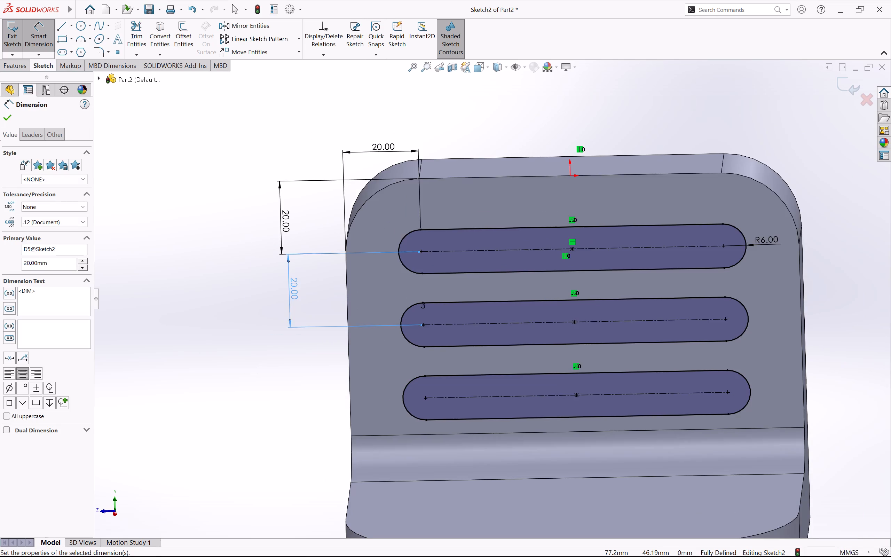
click(242, 360)
scroll(309, 369, up, 1)
middle_drag(263, 359, 283, 358)
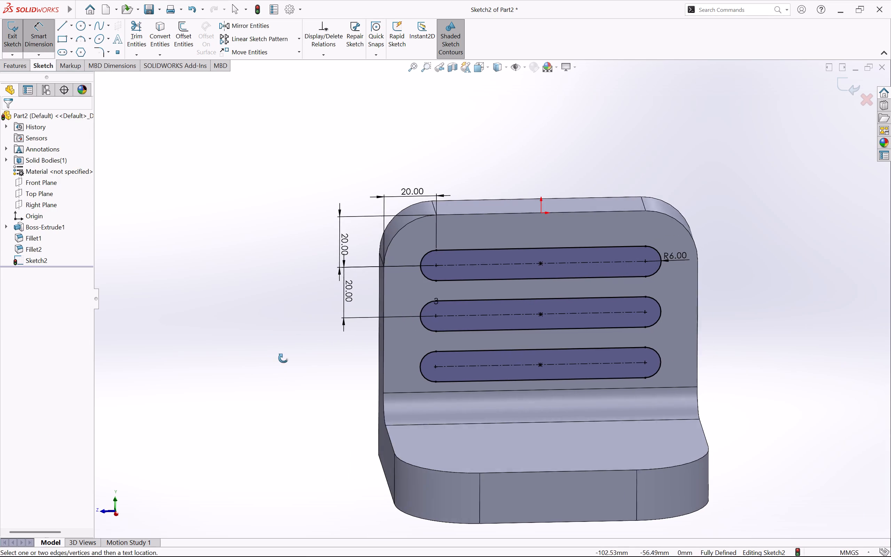
middle_drag(283, 358, 277, 339)
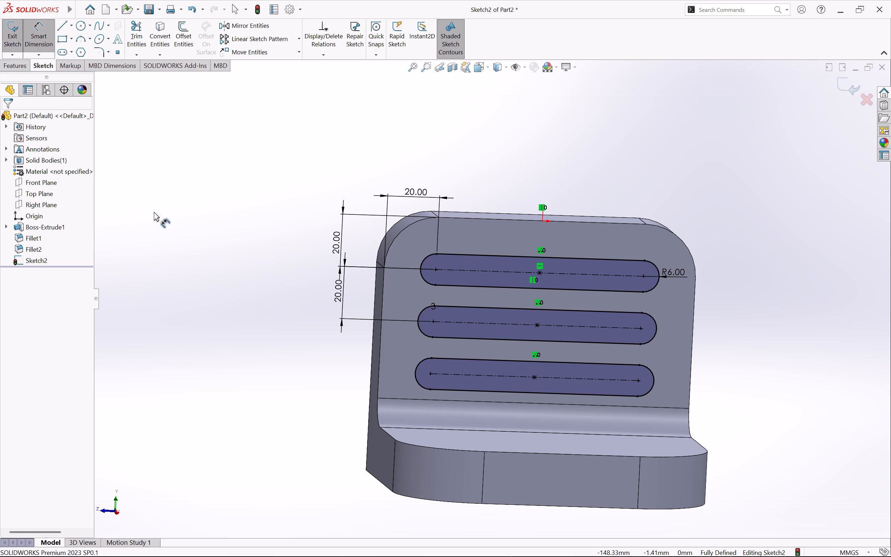
middle_drag(152, 212, 134, 213)
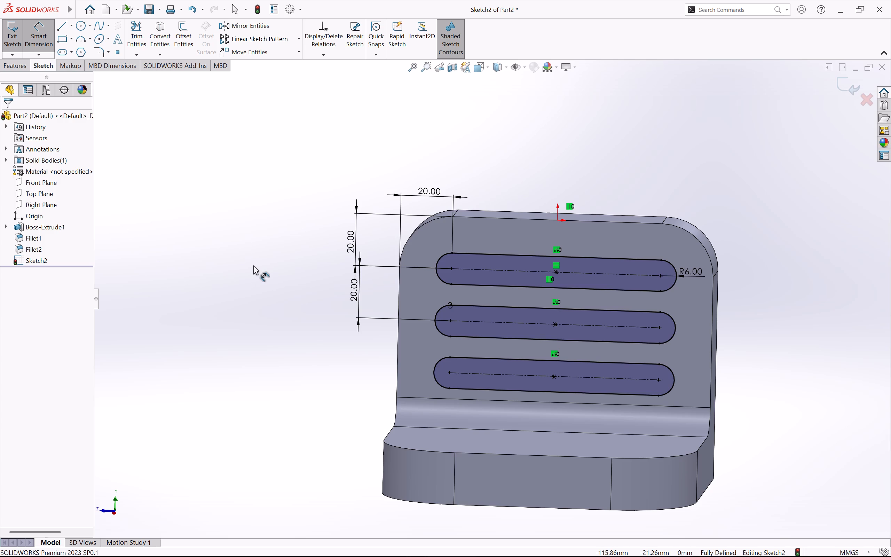
key(Escape)
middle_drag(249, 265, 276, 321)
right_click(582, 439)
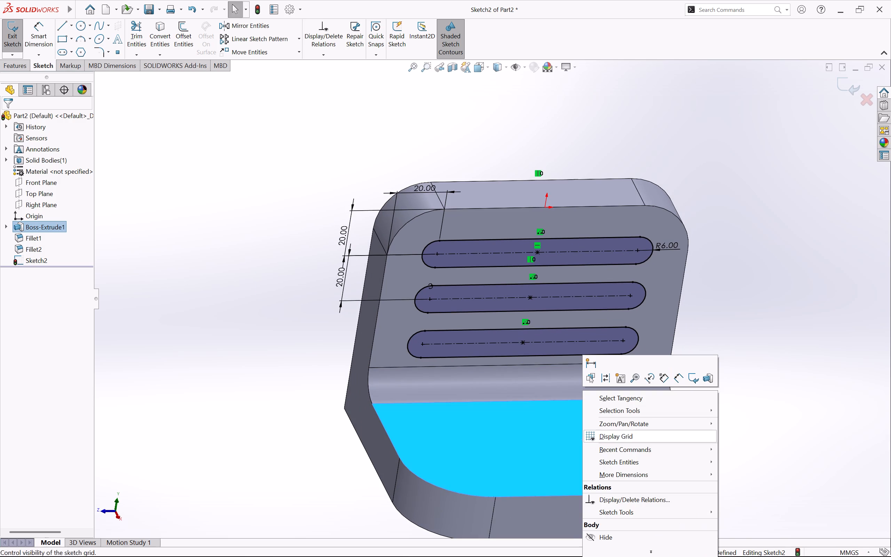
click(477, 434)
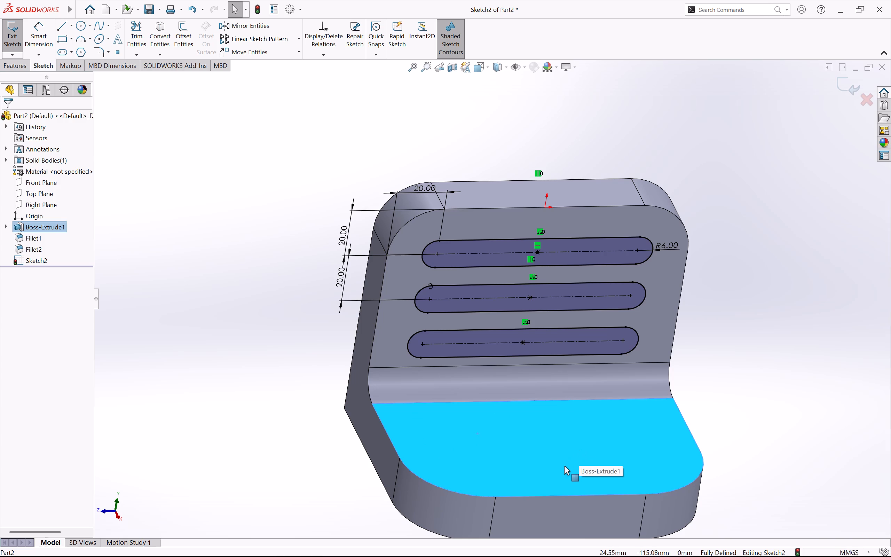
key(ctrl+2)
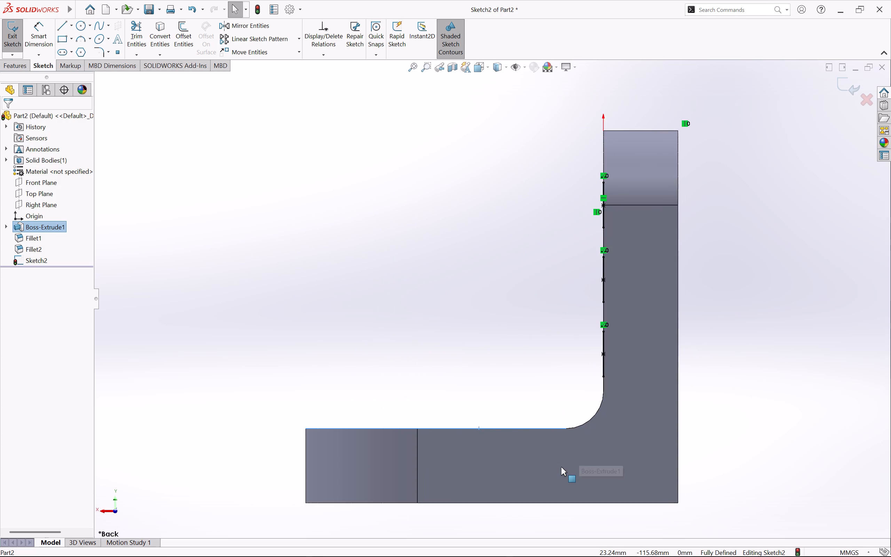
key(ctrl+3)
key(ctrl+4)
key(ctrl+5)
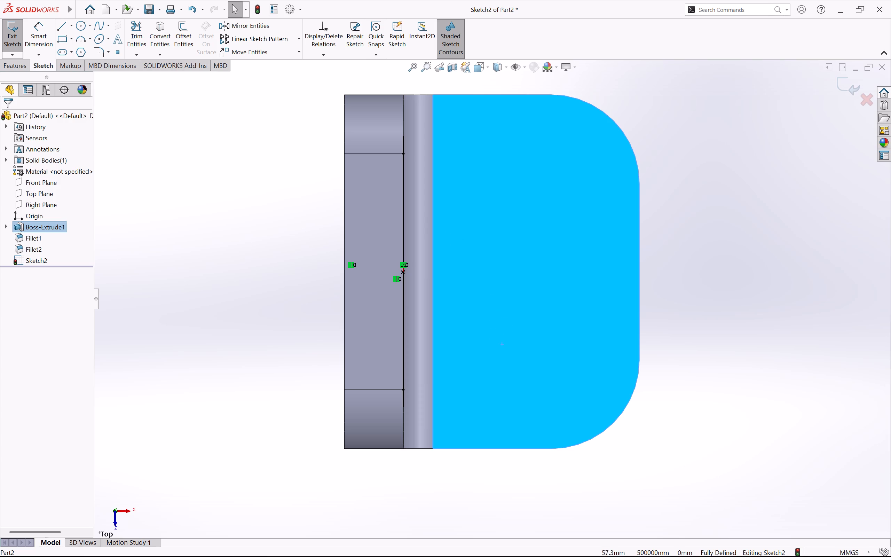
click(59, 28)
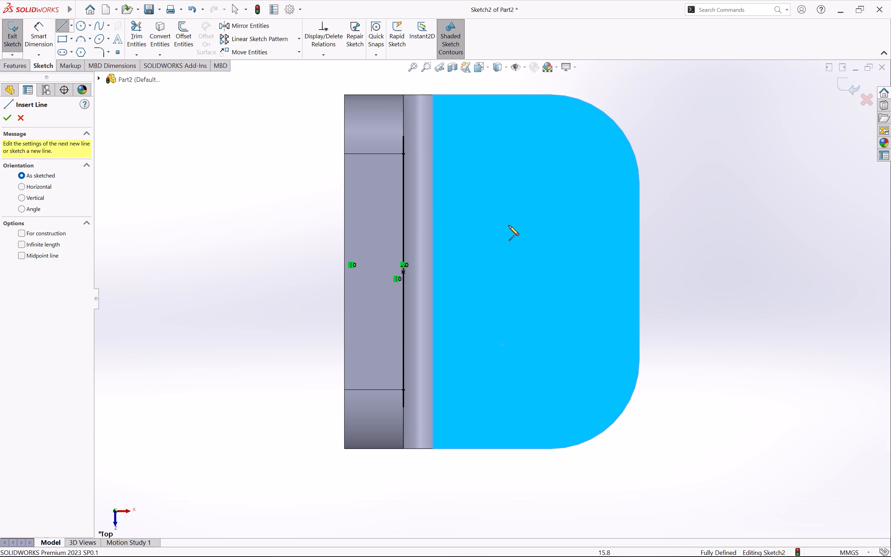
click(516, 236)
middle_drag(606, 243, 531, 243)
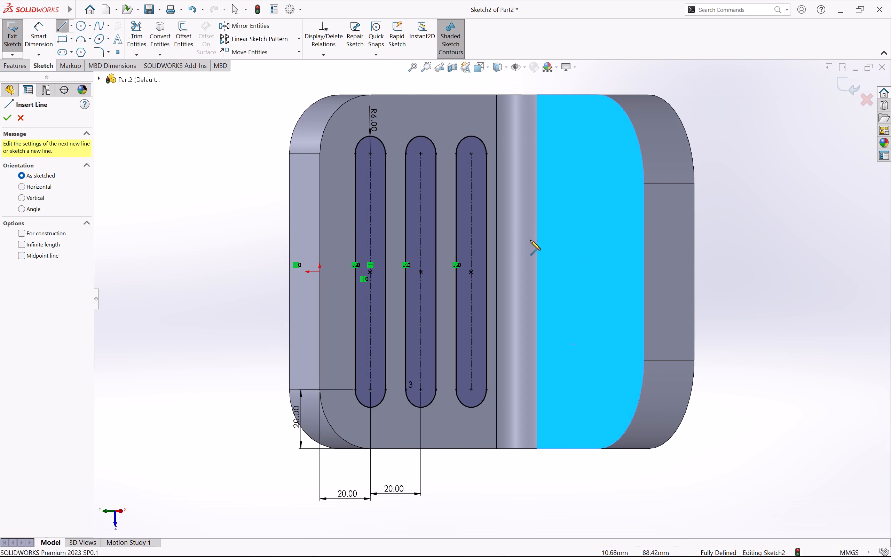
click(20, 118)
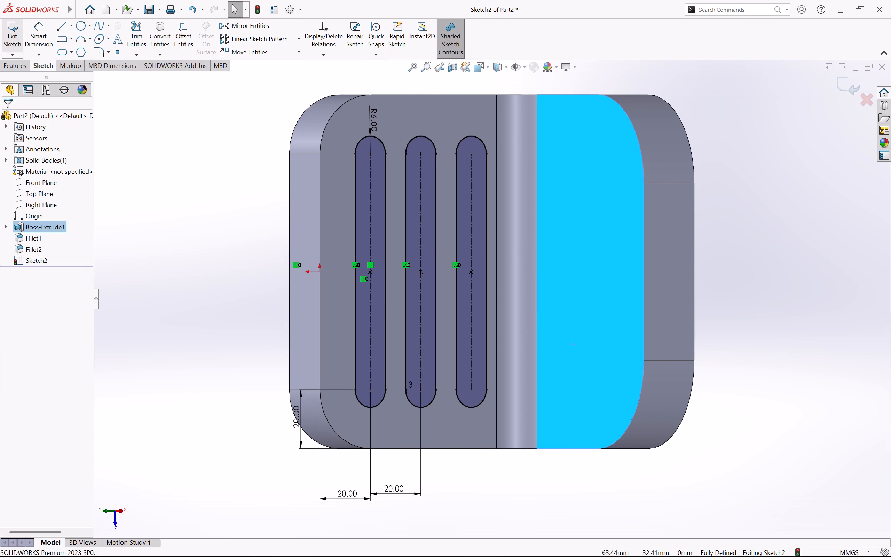
Exit the slot sketch on the wall.
click(8, 38)
Start a sketch on the flange face and draw a rectangle about 36 by 23 mm with one side on the outer straight edge.
right_click(614, 285)
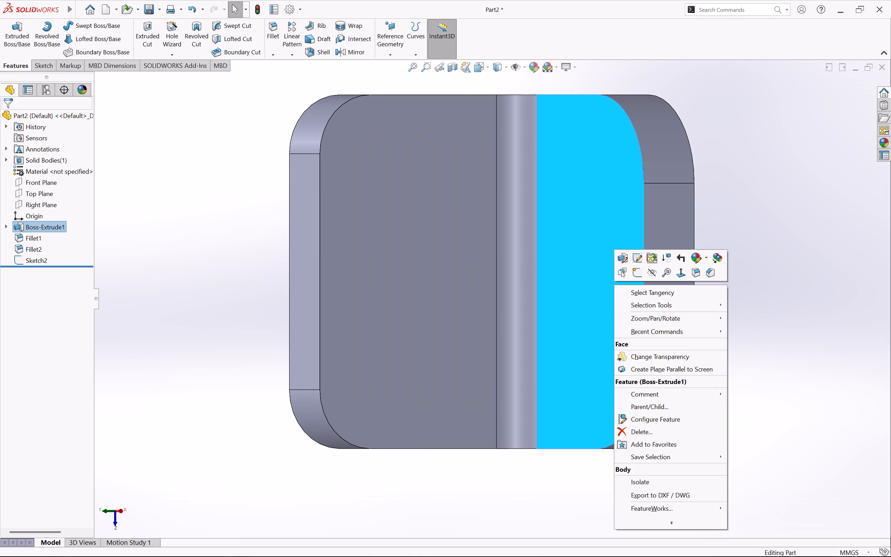
click(634, 274)
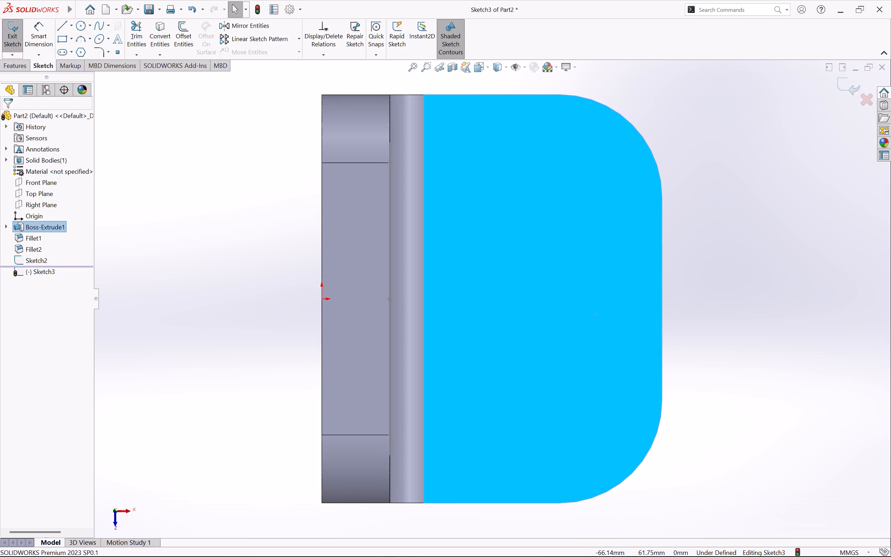
click(62, 29)
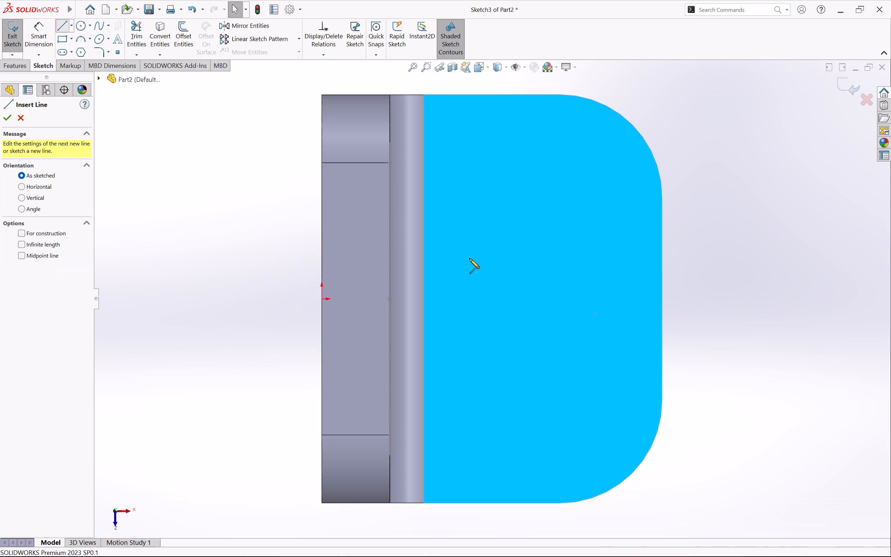
click(540, 264)
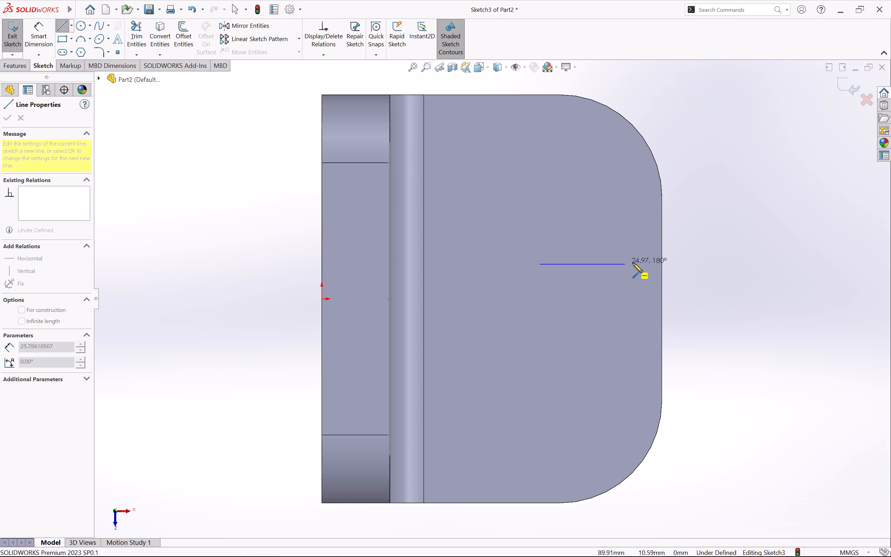
click(662, 266)
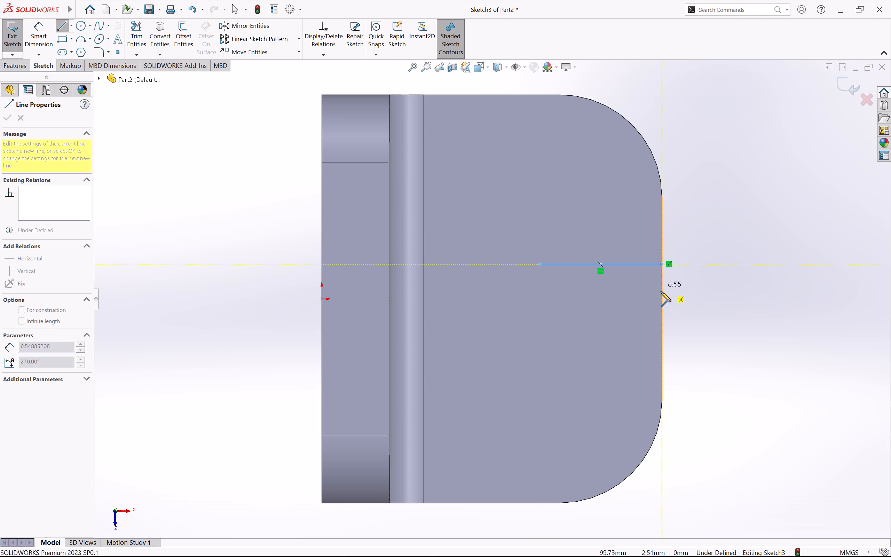
click(662, 344)
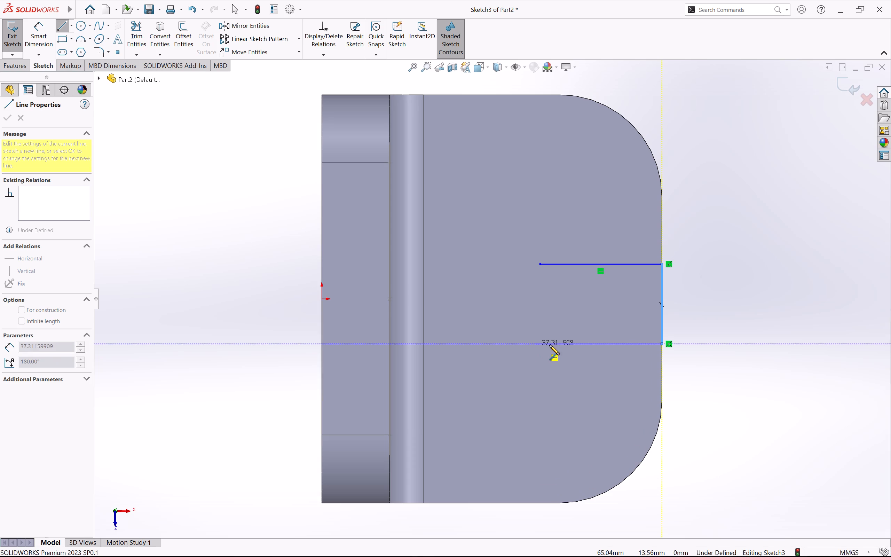
click(540, 343)
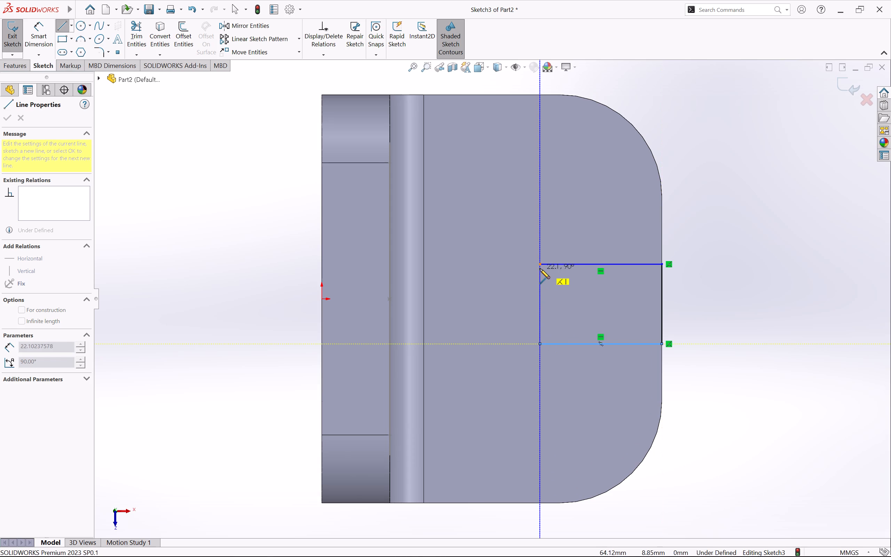
click(540, 265)
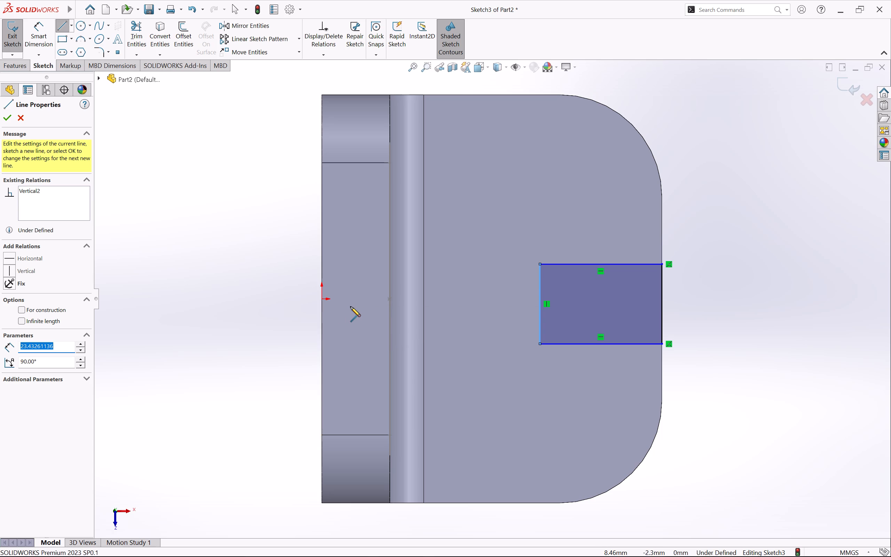
key(Escape)
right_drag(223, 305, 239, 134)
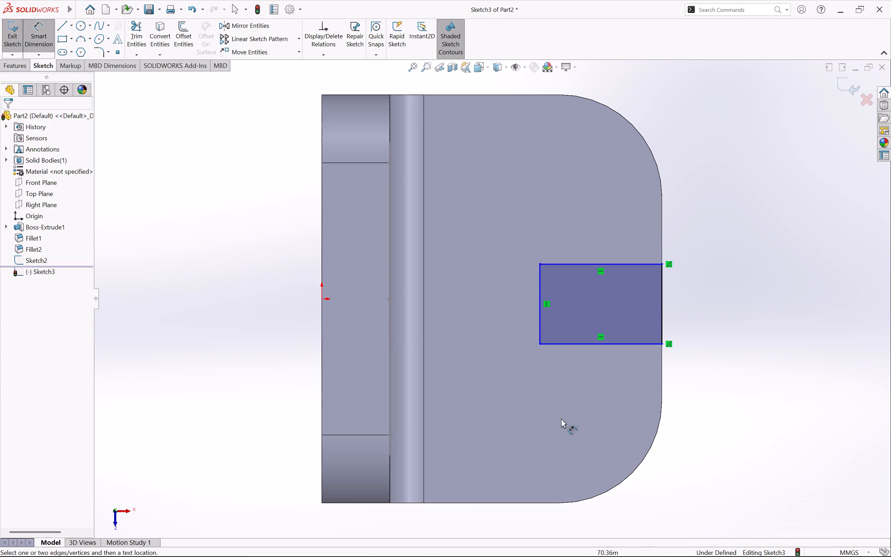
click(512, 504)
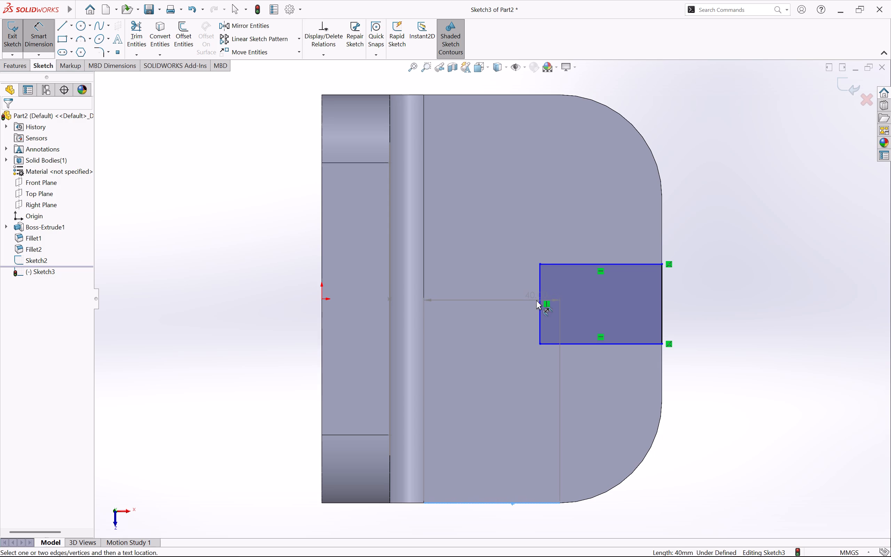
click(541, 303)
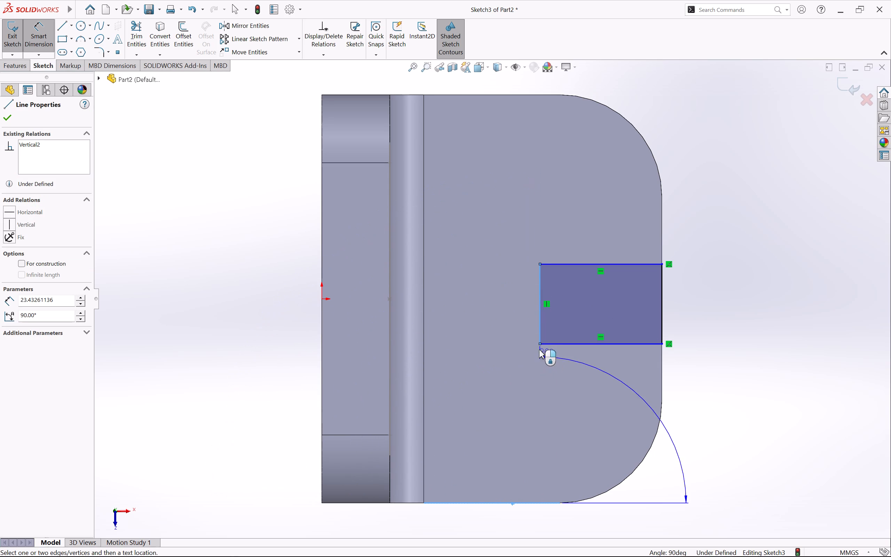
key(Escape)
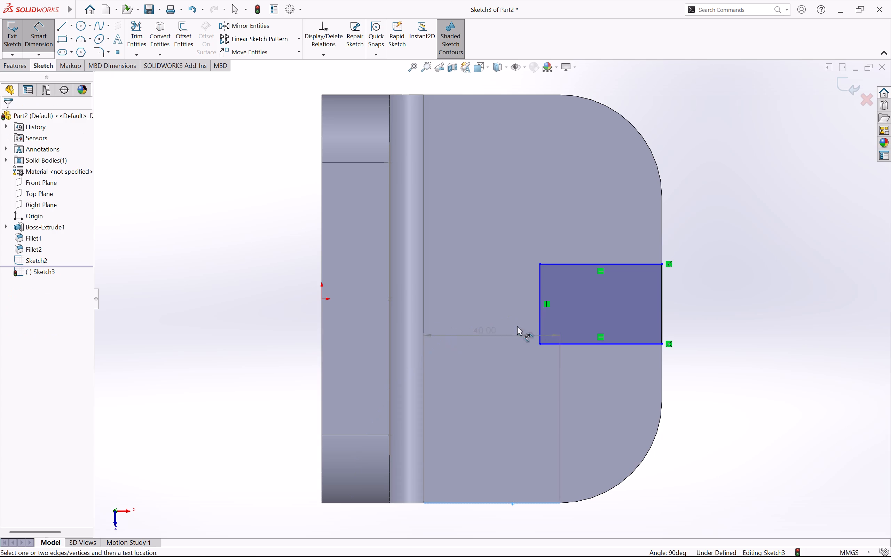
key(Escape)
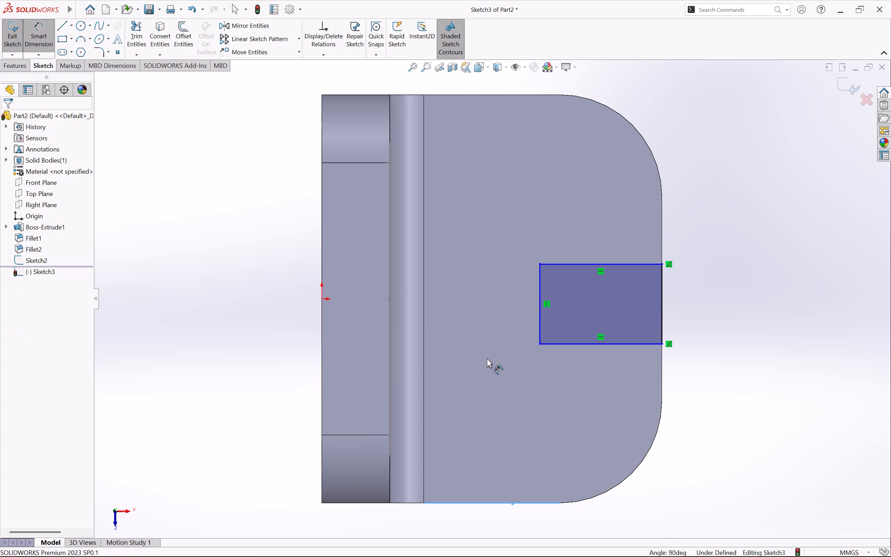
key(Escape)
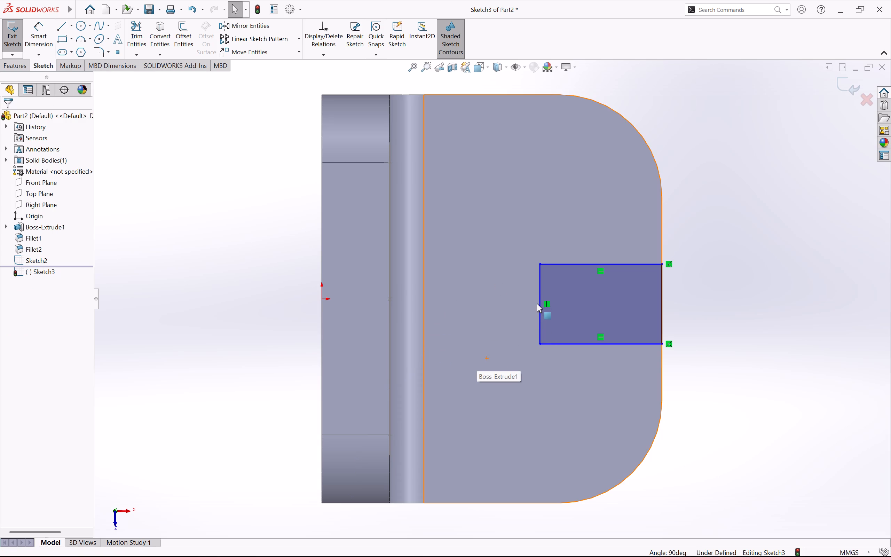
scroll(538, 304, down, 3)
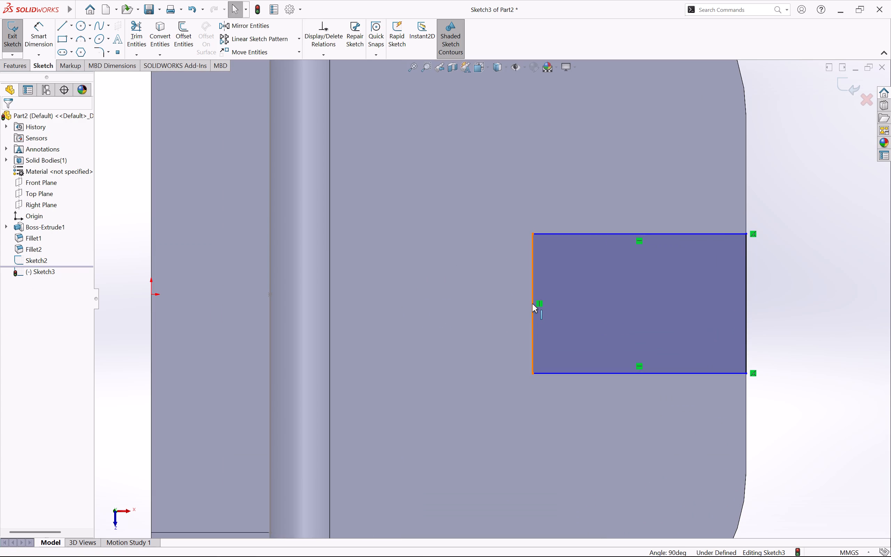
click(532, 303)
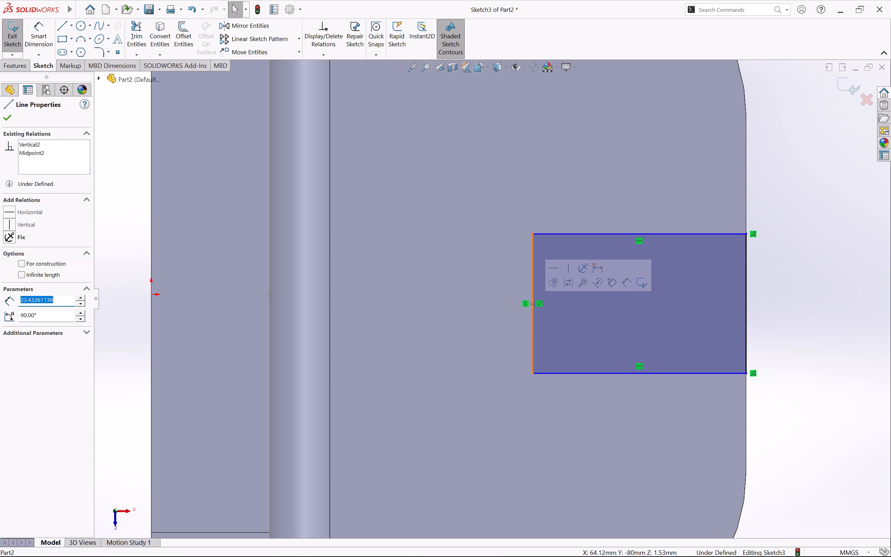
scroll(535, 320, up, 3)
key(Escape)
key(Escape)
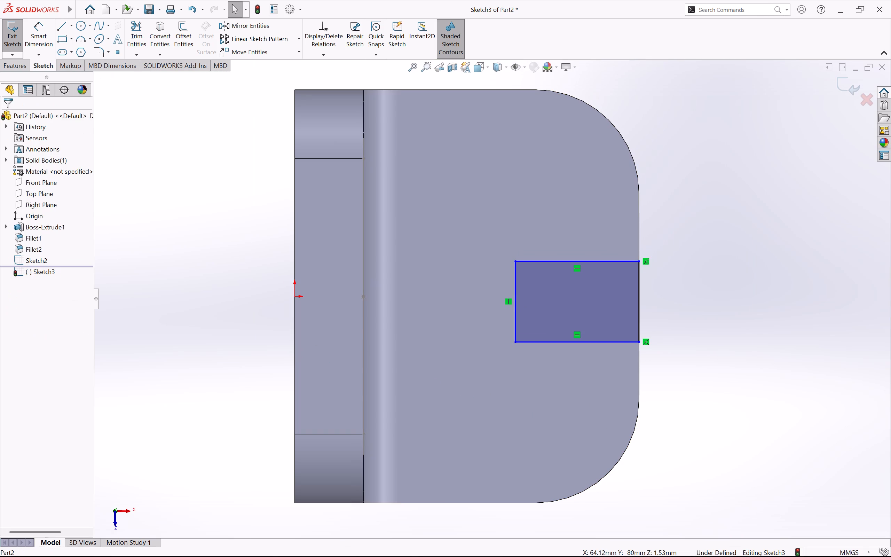
Dimension the distance from the midpoint of the rectangle's inner side to the flange's straight side edge as 60 mm.
right_drag(268, 359, 259, 191)
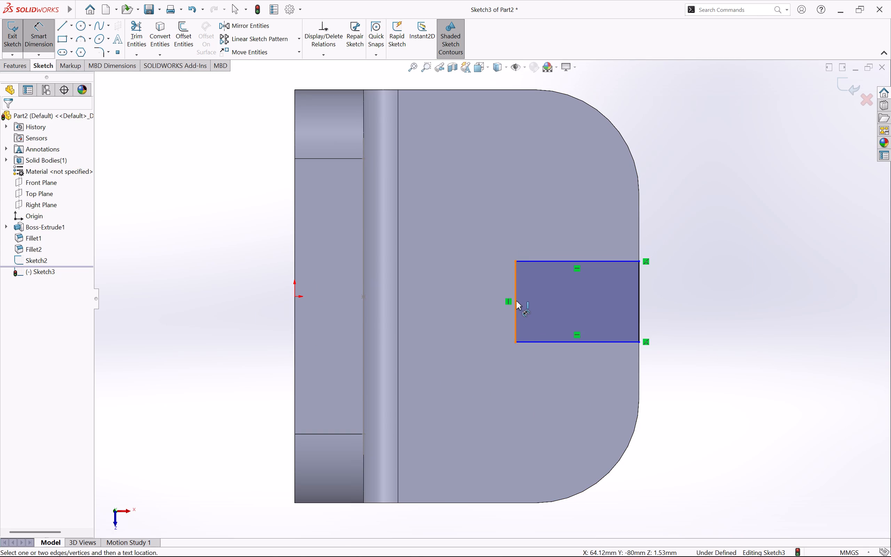
click(514, 301)
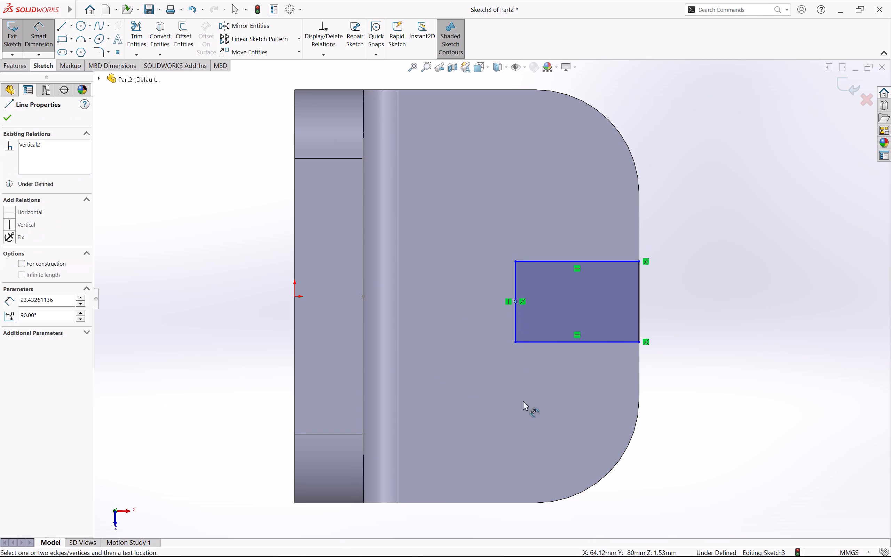
click(536, 503)
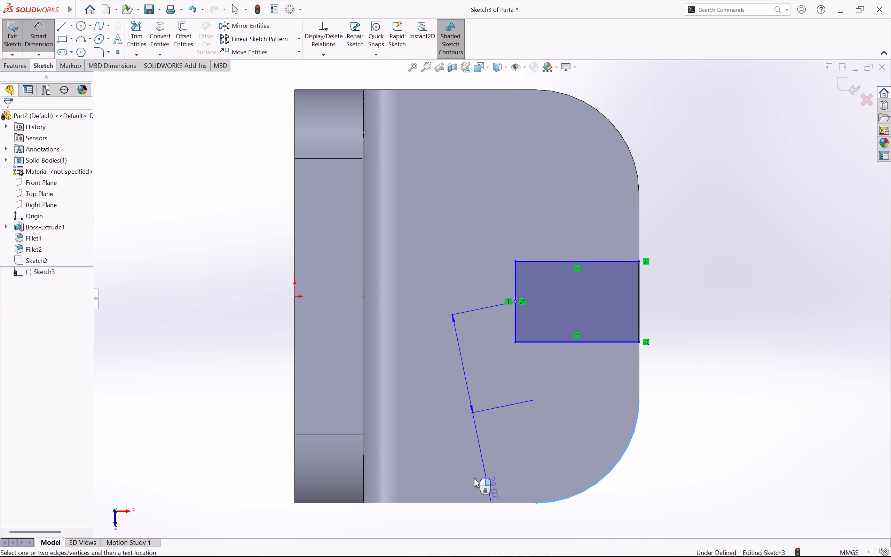
key(Escape)
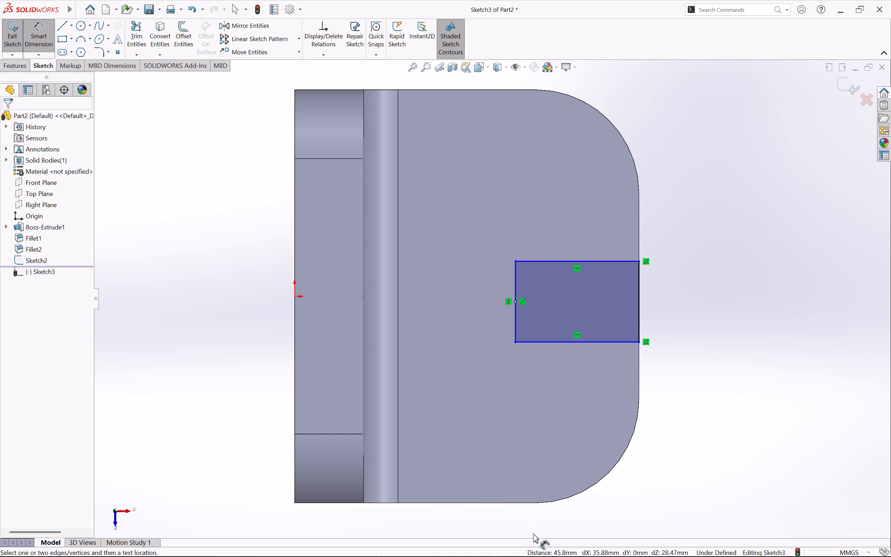
click(520, 503)
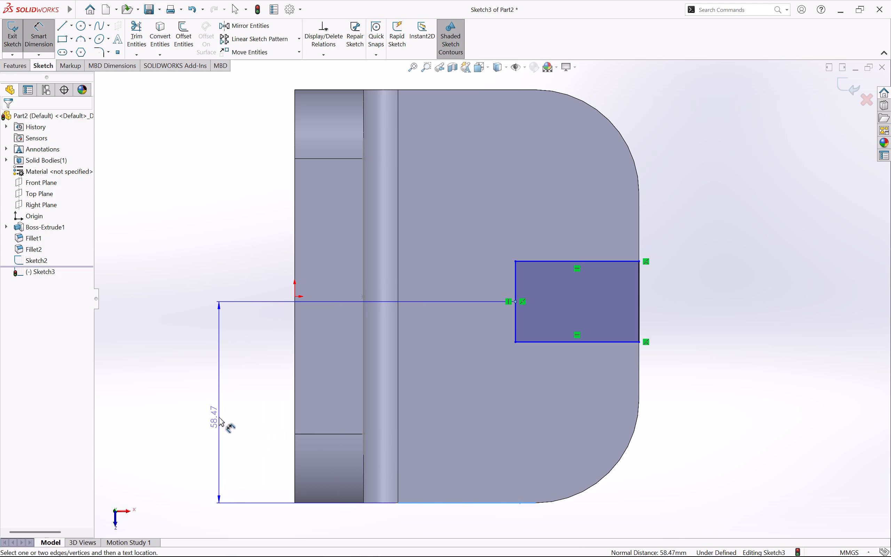
click(217, 411)
key(BackSpace)
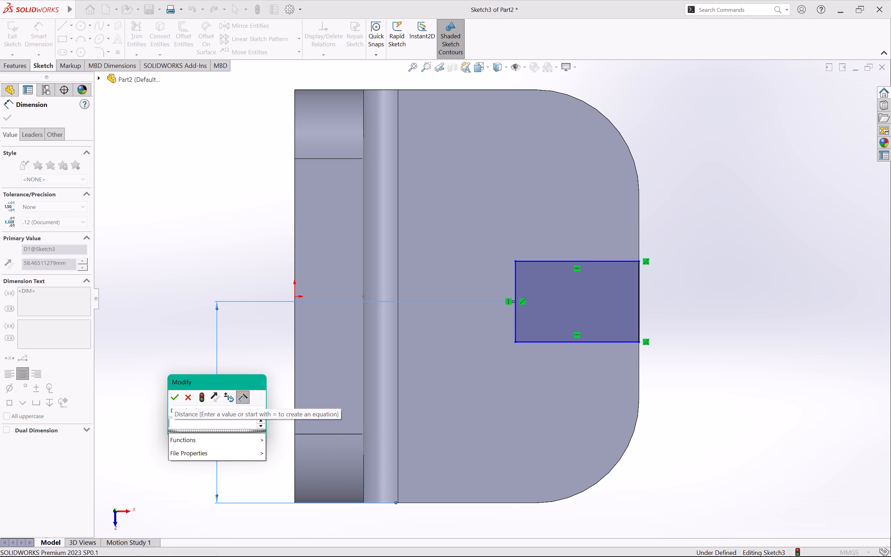
text(60)
key(Return)
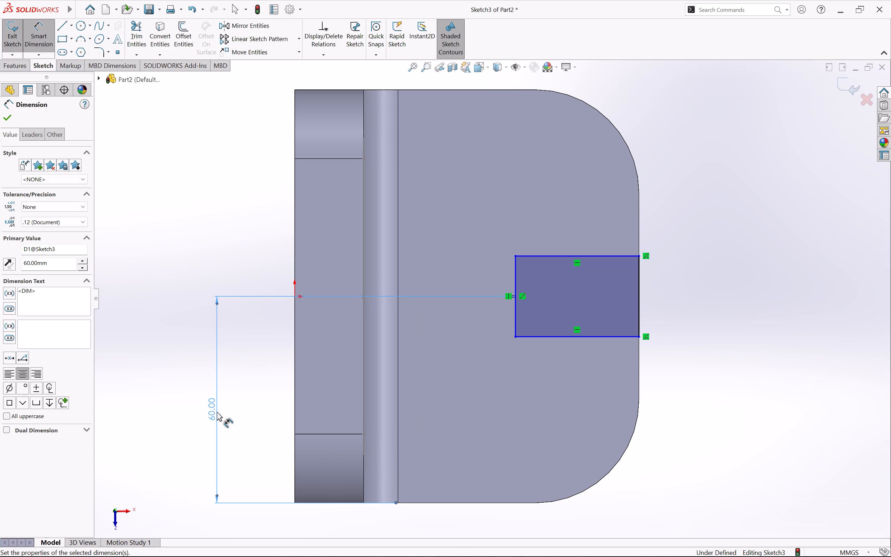
key(Escape)
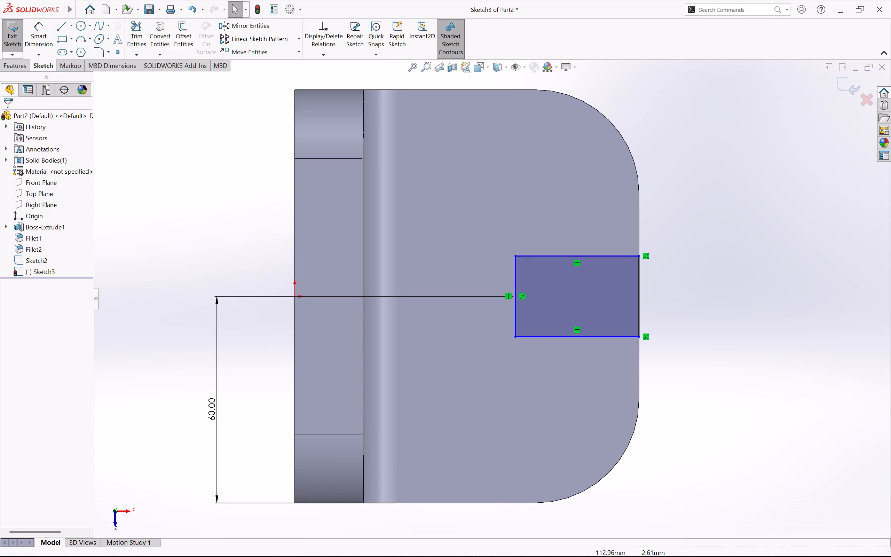
Dimension the rectangle's side lying on the flange's outer edge as 30 mm.
right_drag(699, 304, 701, 138)
click(640, 294)
click(733, 295)
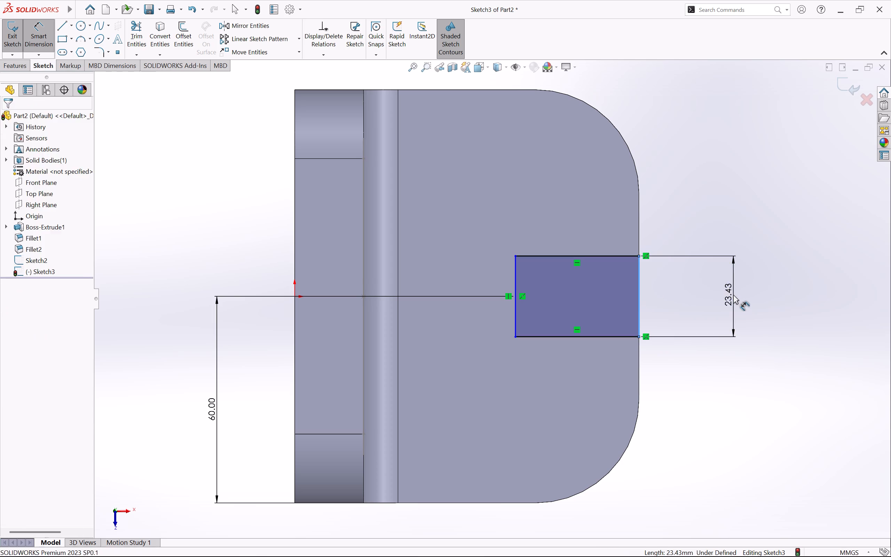
key(BackSpace)
text(30)
key(Return)
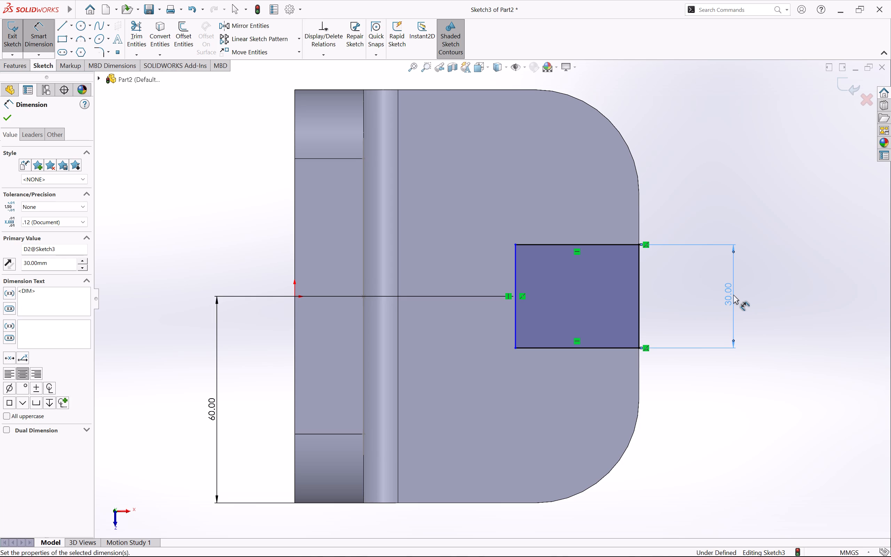
Dimension the rectangle's depth inward from the flange's outer edge as 35 mm.
click(588, 245)
click(577, 196)
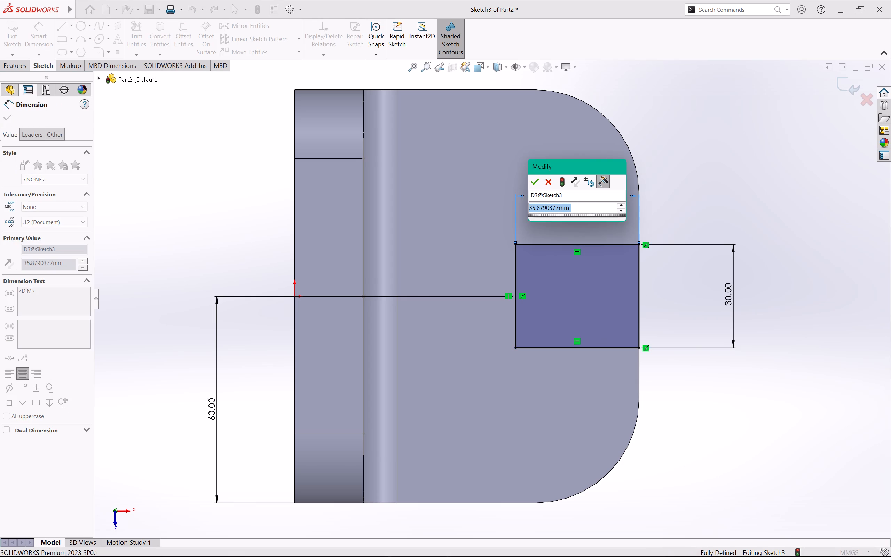
key(BackSpace)
text(35)
key(Return)
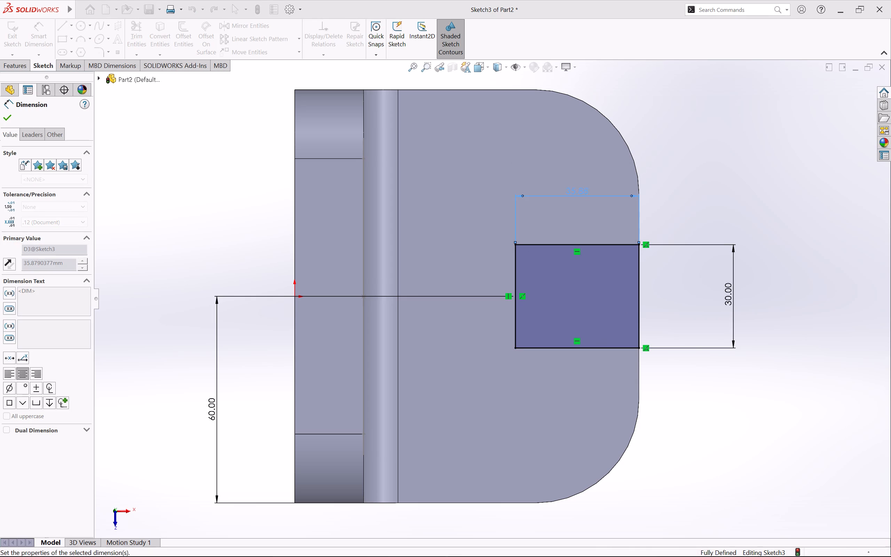
key(Escape)
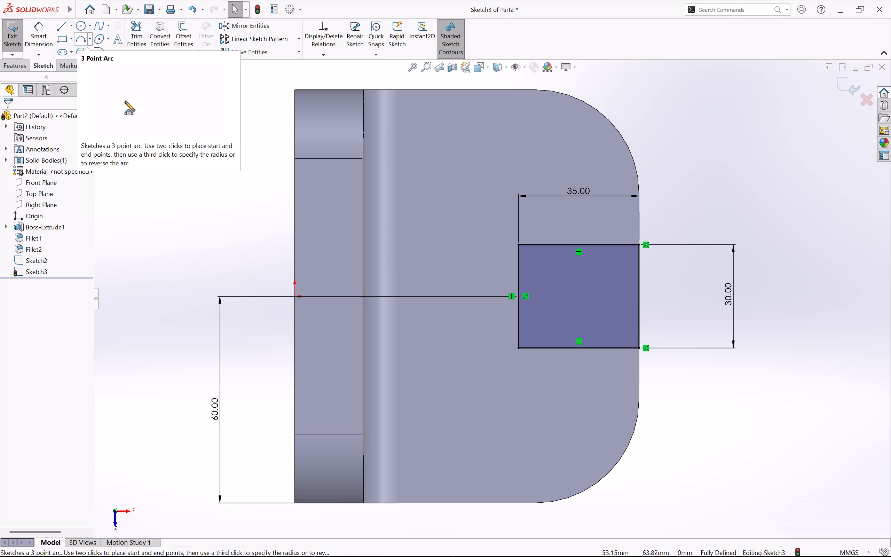
Draw a three-point arc between the rectangle's two inner corners, bulging toward the bend to round the cutout's closed end.
click(88, 38)
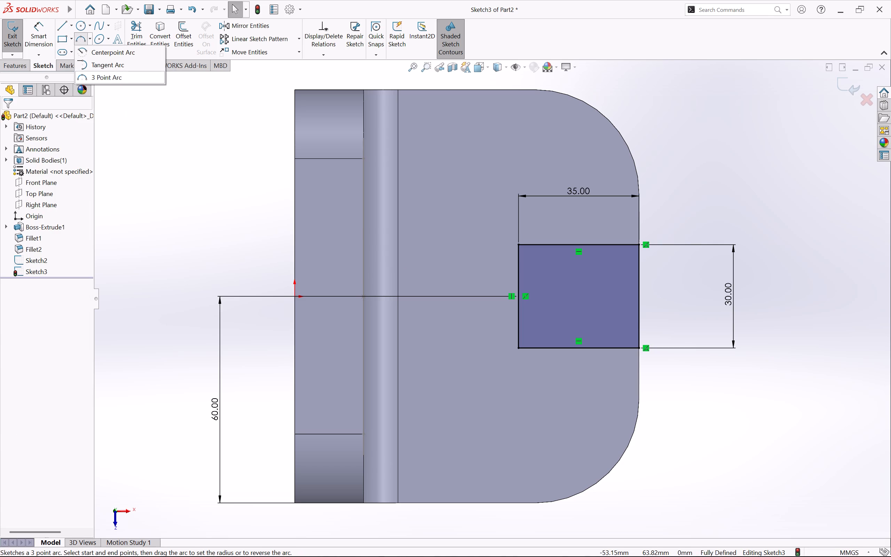
click(86, 78)
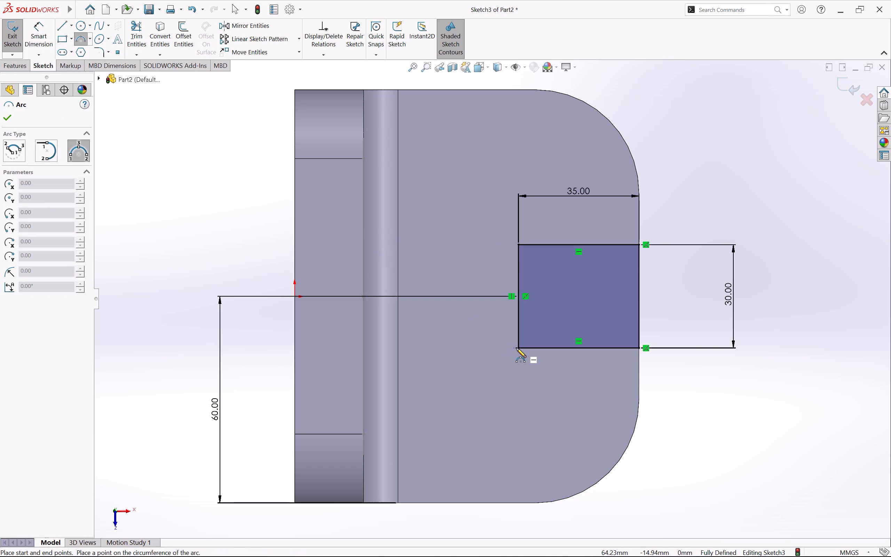
click(518, 347)
click(518, 245)
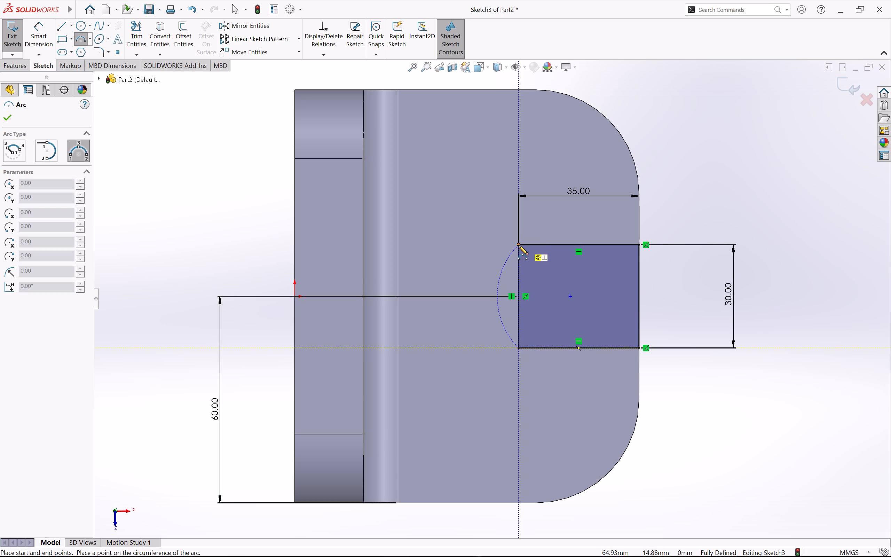
click(483, 280)
key(Escape)
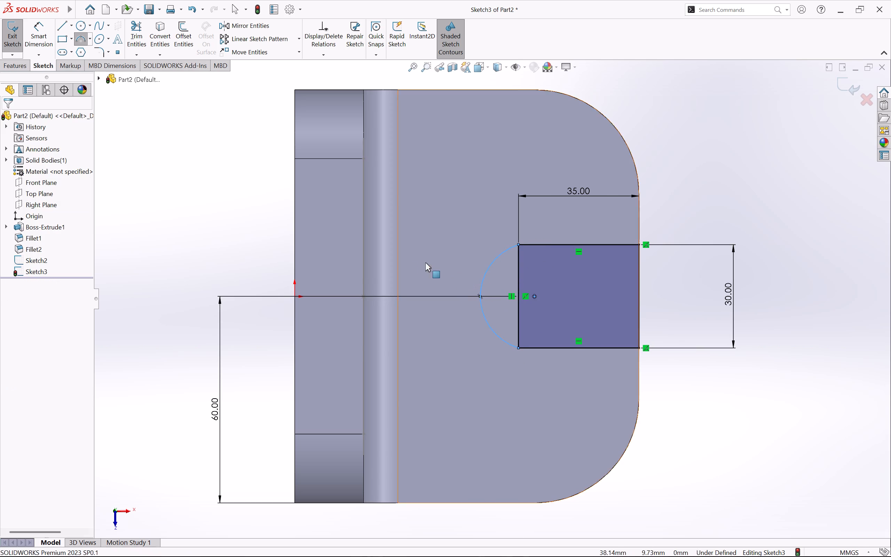
Dimension the radius of the arc closing the cutout's inner end as 15 mm.
right_drag(235, 225, 212, 136)
click(489, 267)
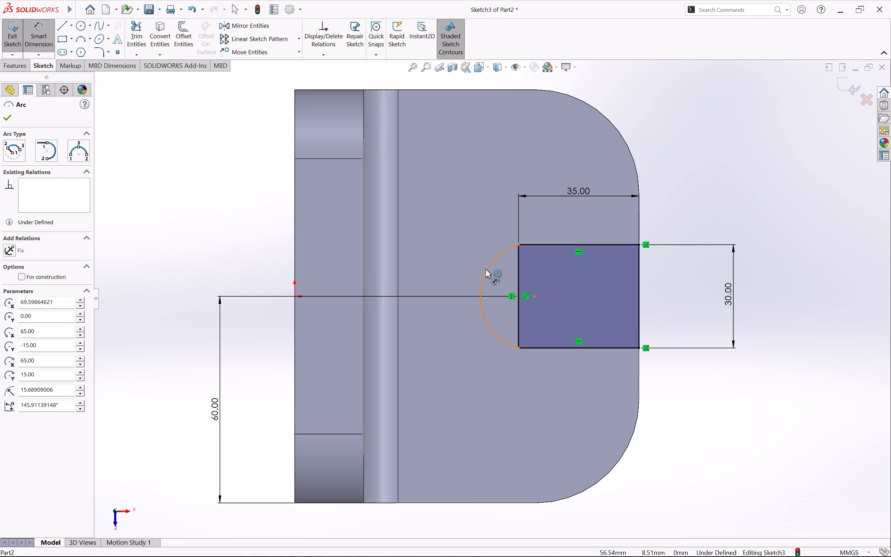
click(451, 275)
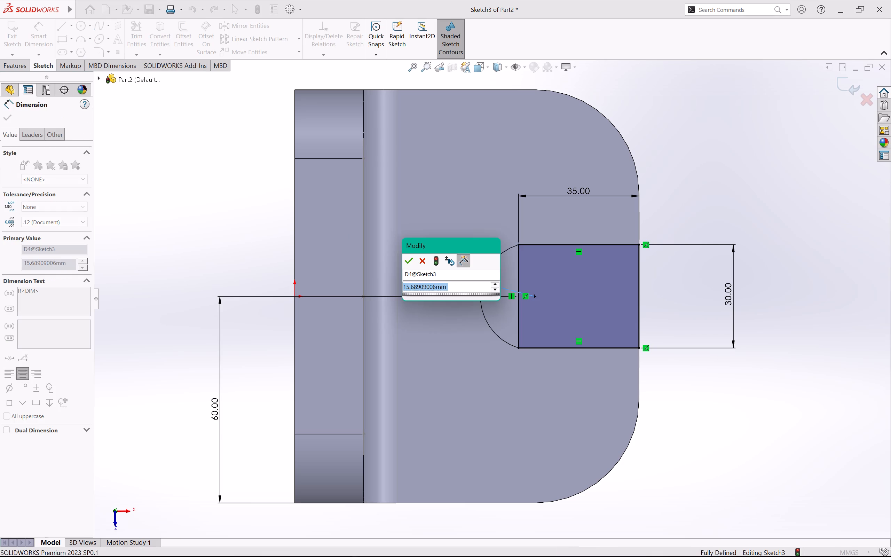
key(BackSpace)
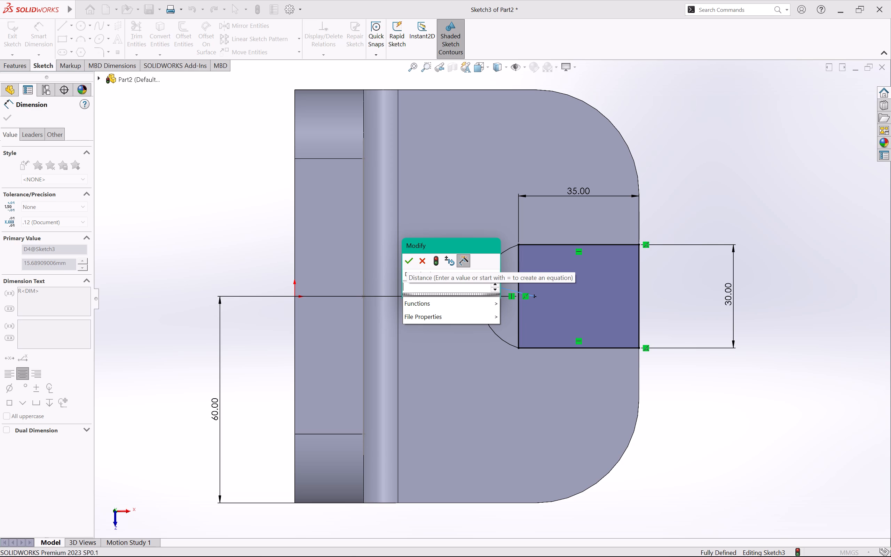
text(15)
key(Return)
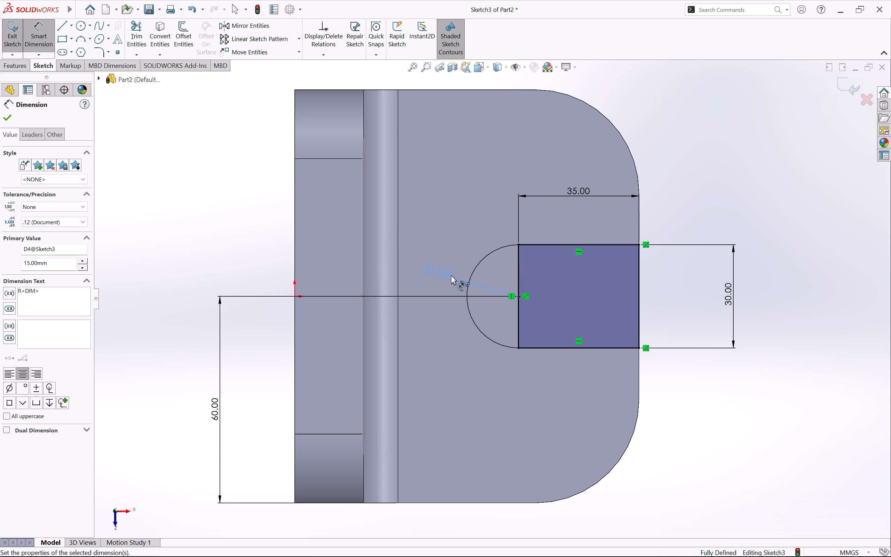
click(237, 210)
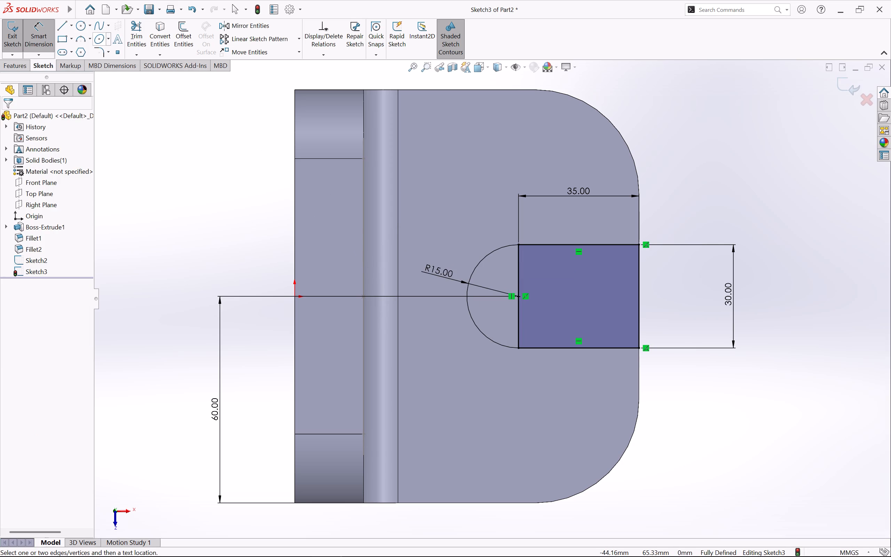
Trim away the rectangle's inner side so the straight sides and the arc form one U-shaped profile.
click(136, 26)
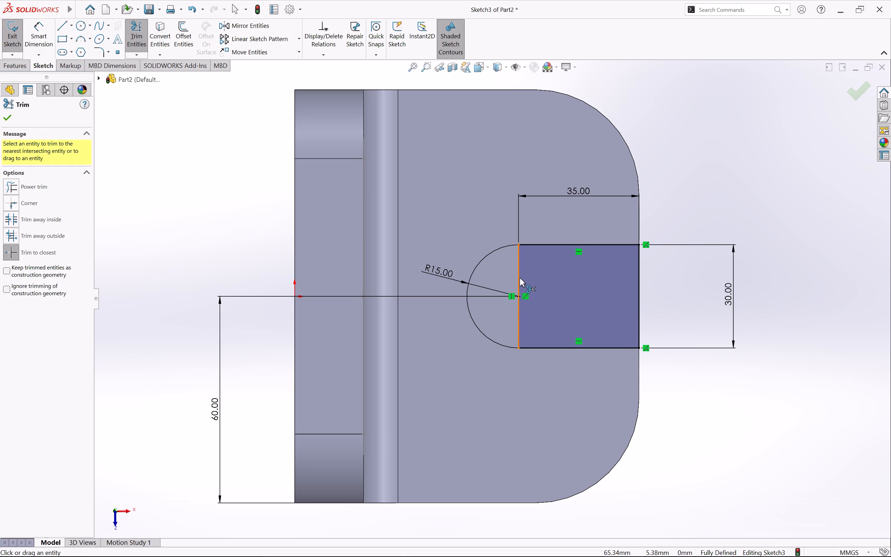
click(520, 278)
click(473, 296)
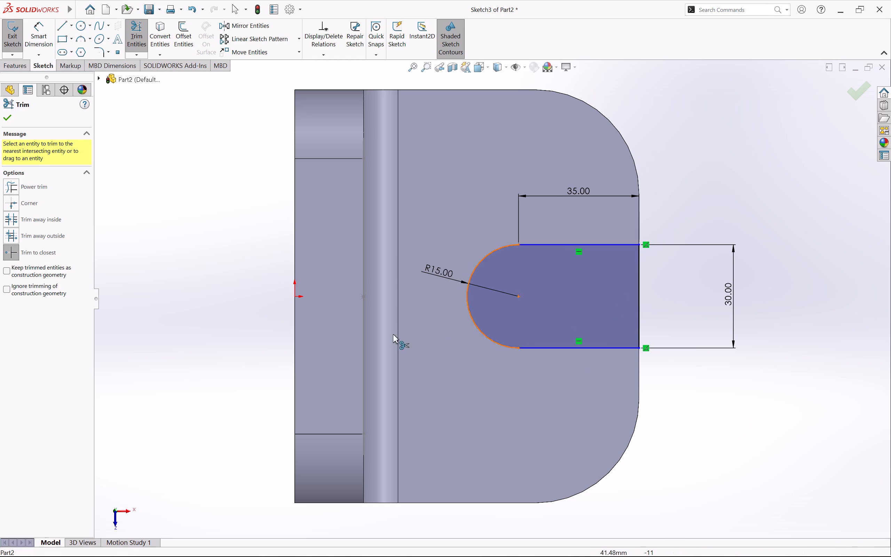
Dimension the distance from the midpoint of the profile's outer side to the arc's centre as 35 mm.
right_drag(232, 330, 212, 233)
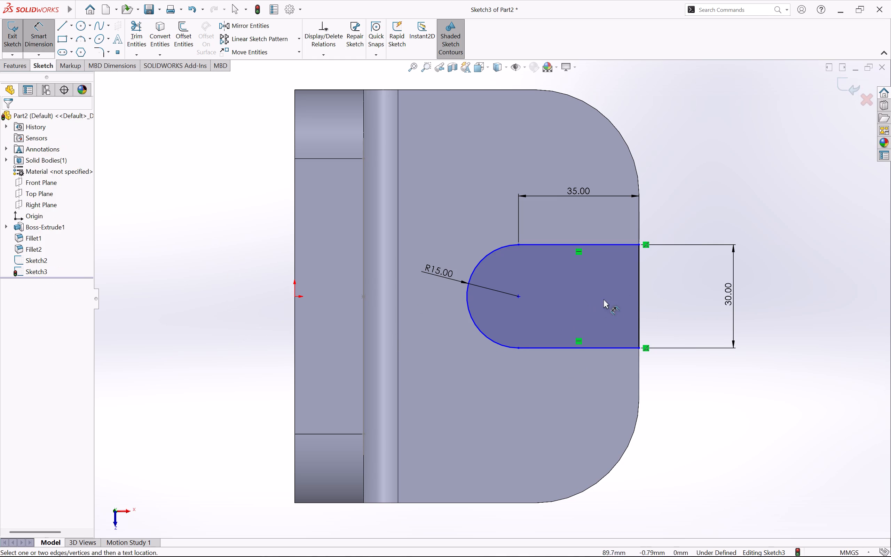
click(639, 297)
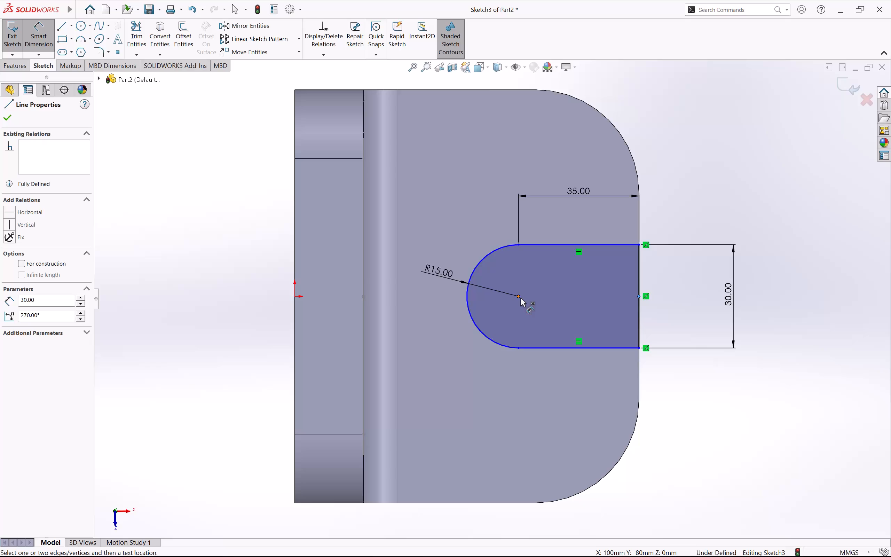
click(517, 298)
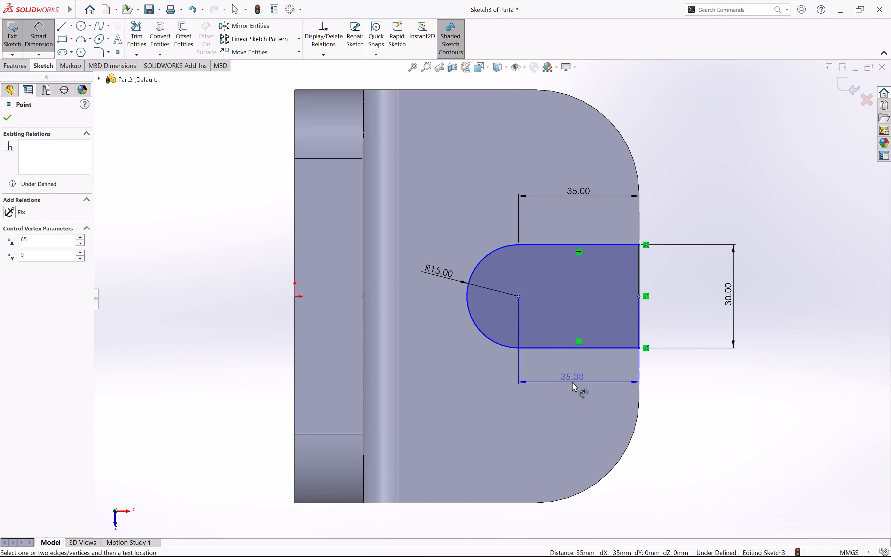
click(572, 382)
click(528, 370)
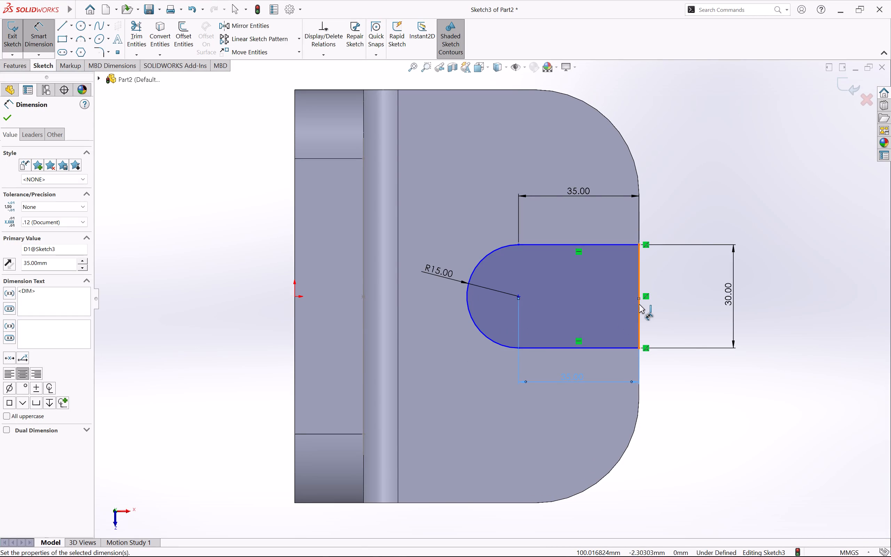
key(Escape)
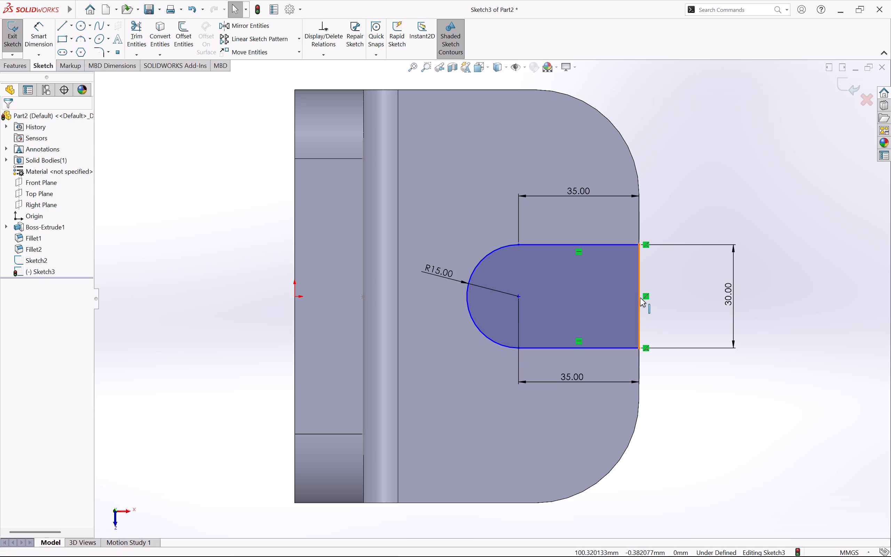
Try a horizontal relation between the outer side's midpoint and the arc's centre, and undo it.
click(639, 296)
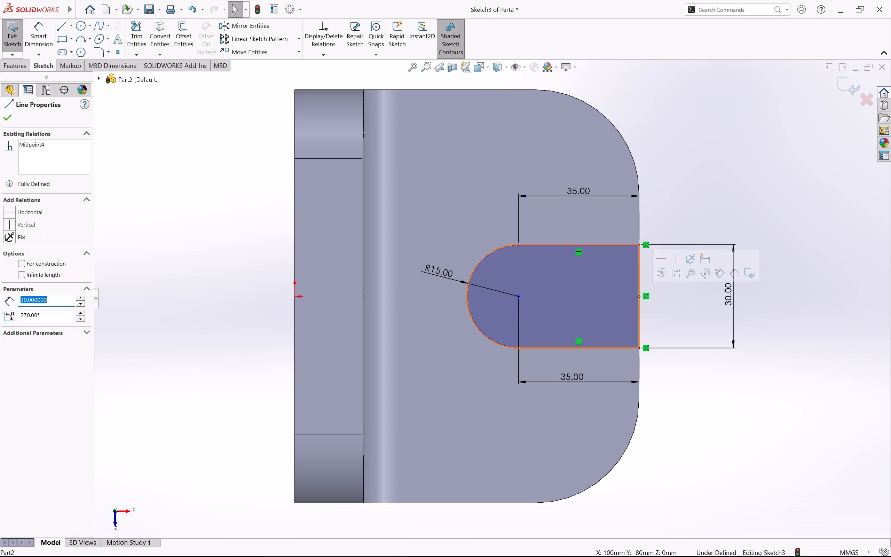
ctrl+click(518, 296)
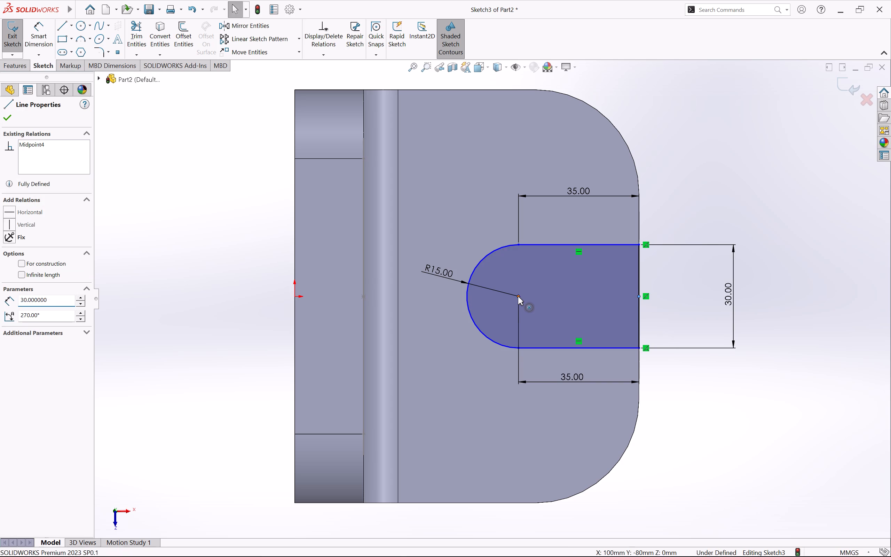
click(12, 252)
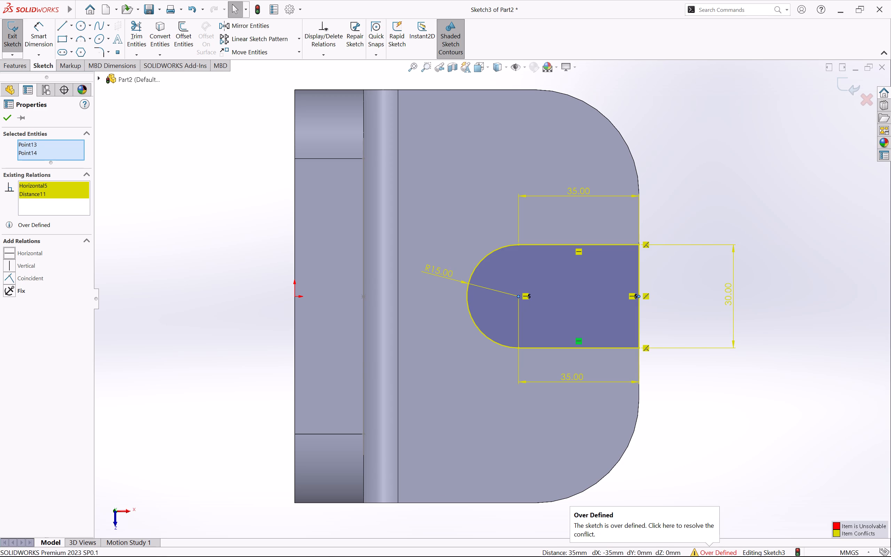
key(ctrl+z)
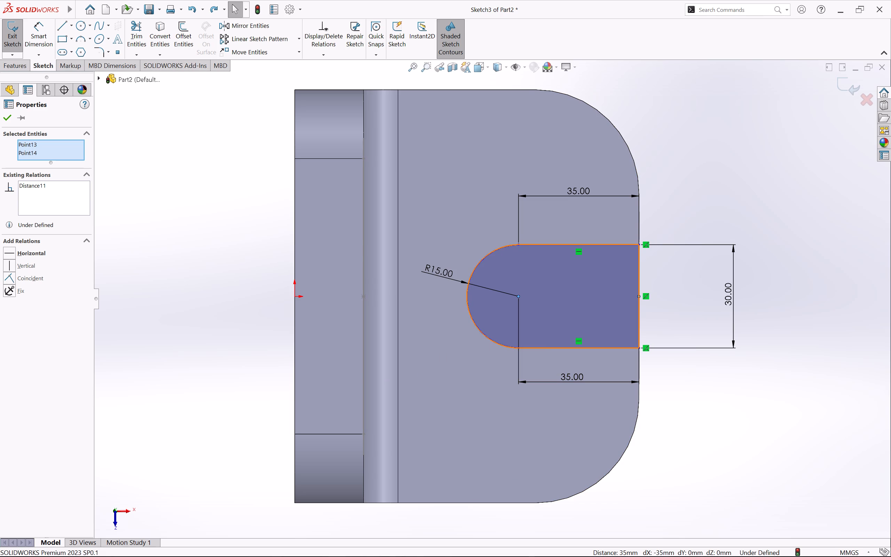
Add a horizontal relation between the outer side's midpoint and the origin, and close the cutout sketch.
click(639, 298)
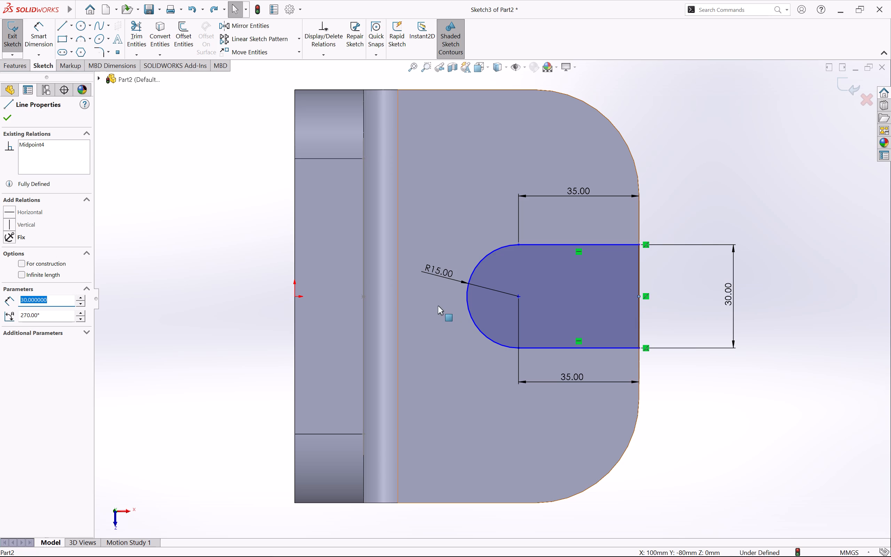
ctrl+click(295, 296)
click(8, 254)
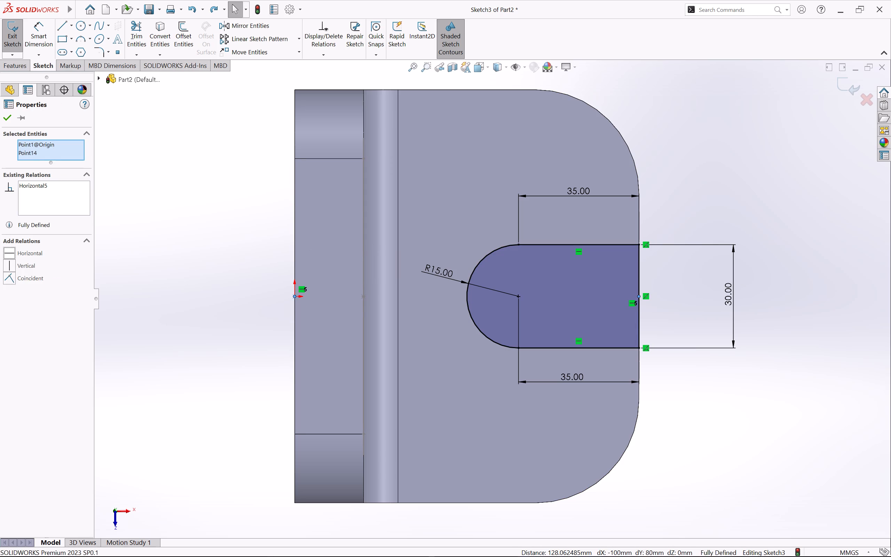
click(9, 117)
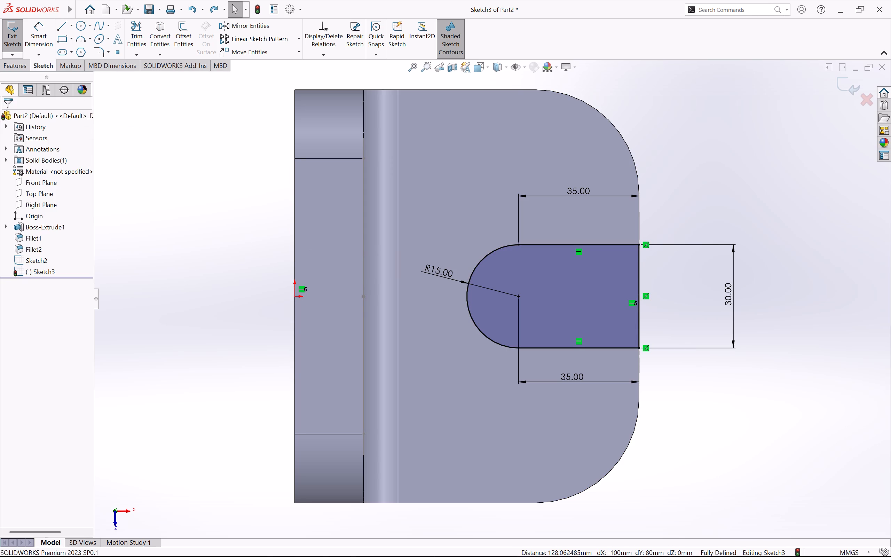
click(184, 273)
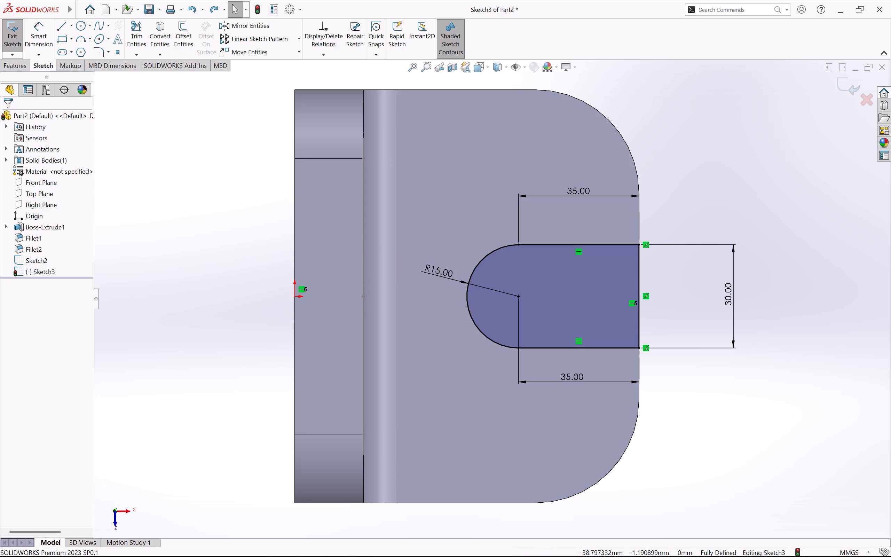
click(179, 282)
key(Escape)
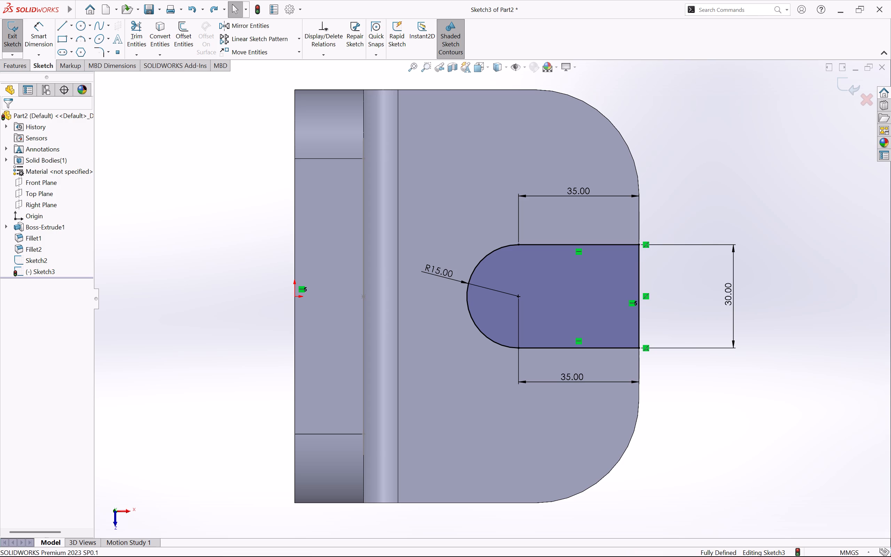
key(Escape)
double_click(179, 282)
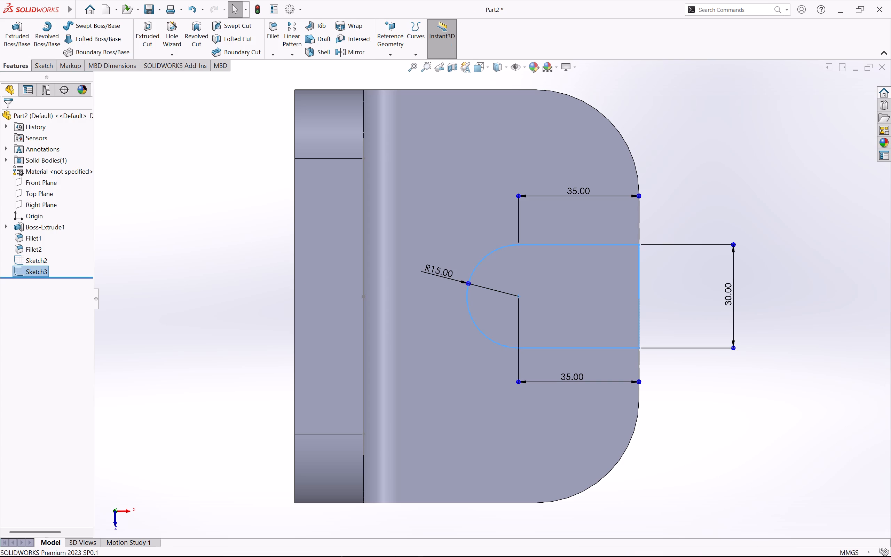
Cut the U-shaped profile through the flange with a blind Extruded Cut 78 mm deep.
click(158, 34)
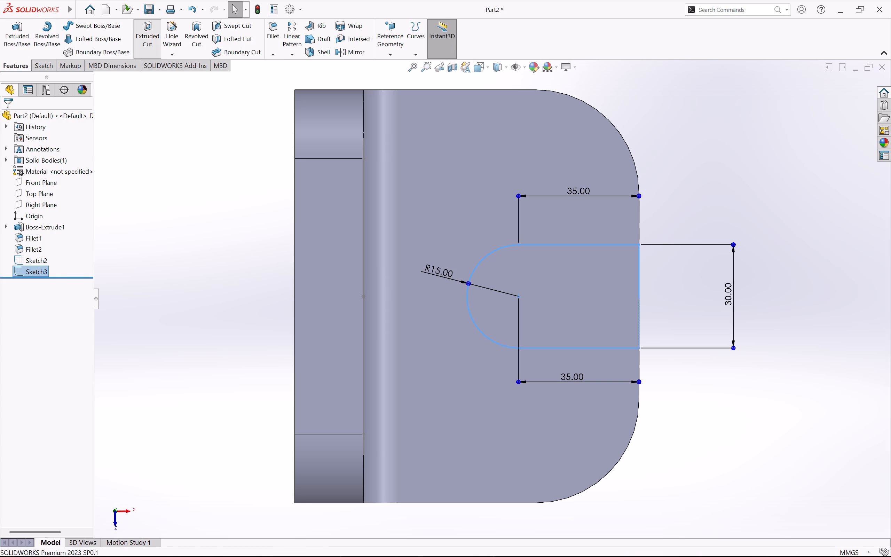
middle_drag(154, 375, 124, 330)
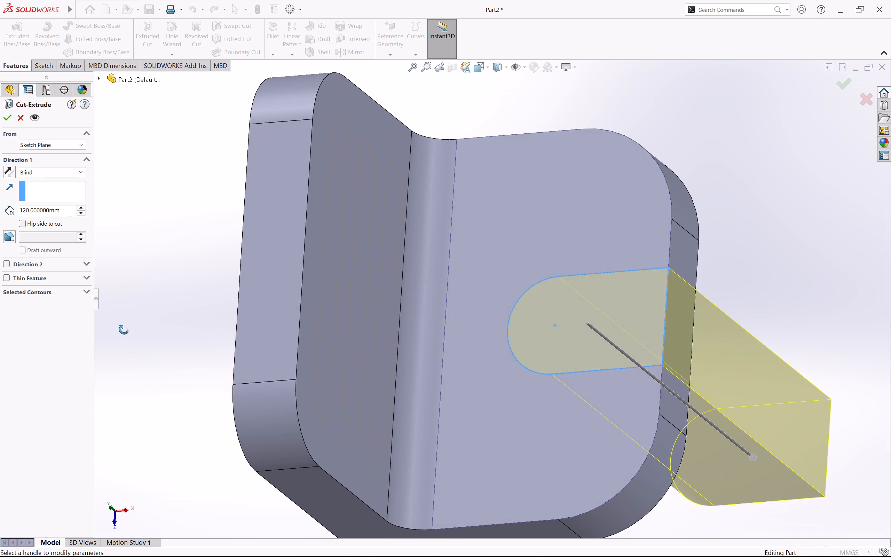
middle_drag(124, 330, 124, 330)
scroll(125, 336, up, 2)
drag(676, 411, 611, 375)
middle_drag(634, 454, 605, 419)
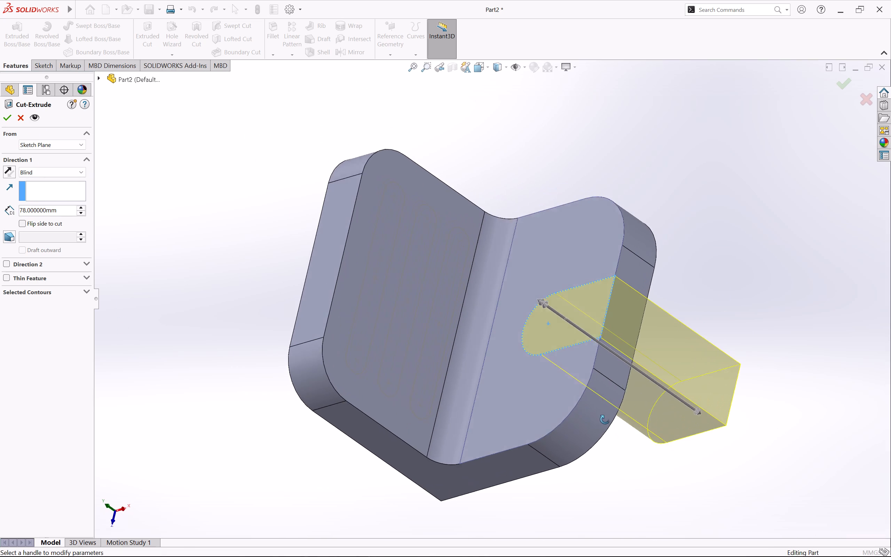
middle_drag(605, 419, 600, 409)
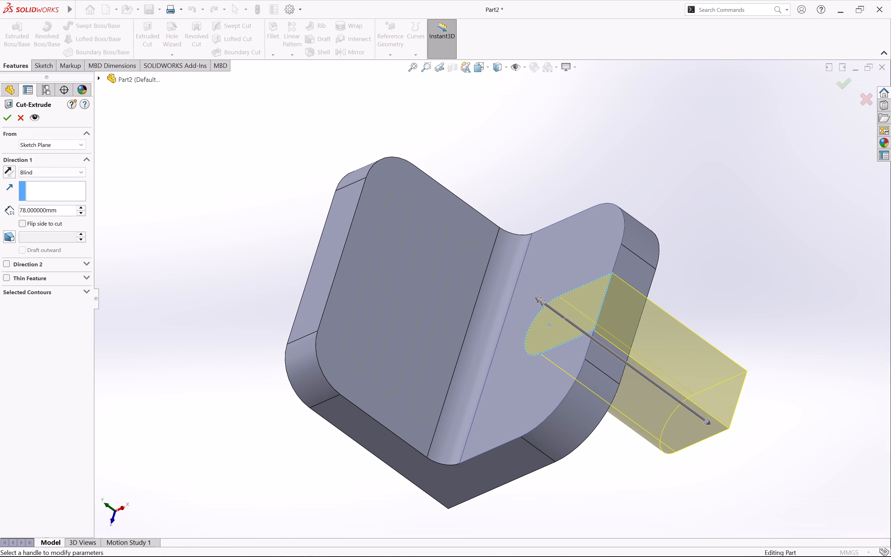
click(10, 118)
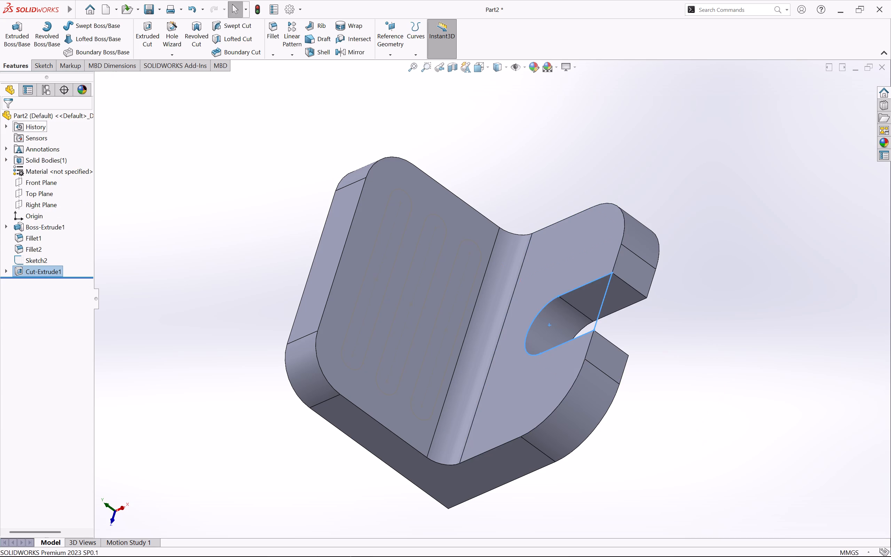
Reopen the U-shaped cutout's cut feature to check its settings.
right_click(54, 271)
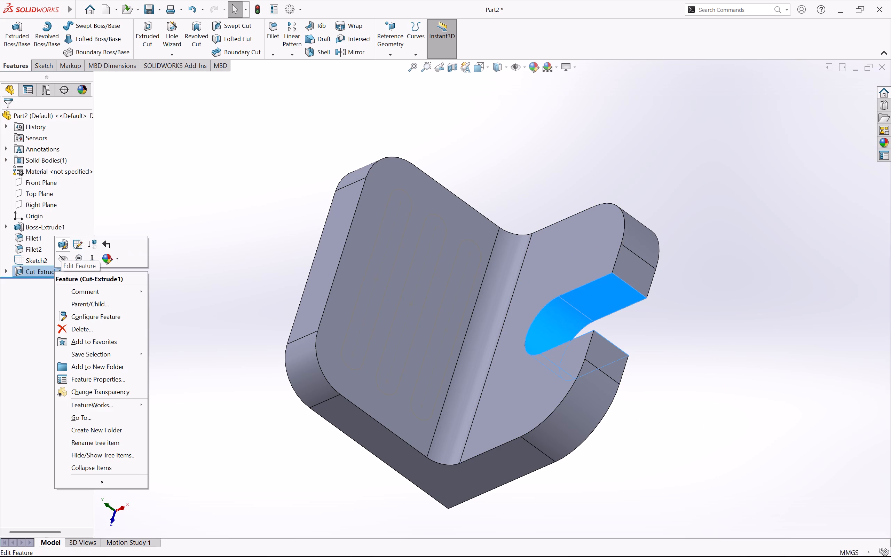
click(60, 246)
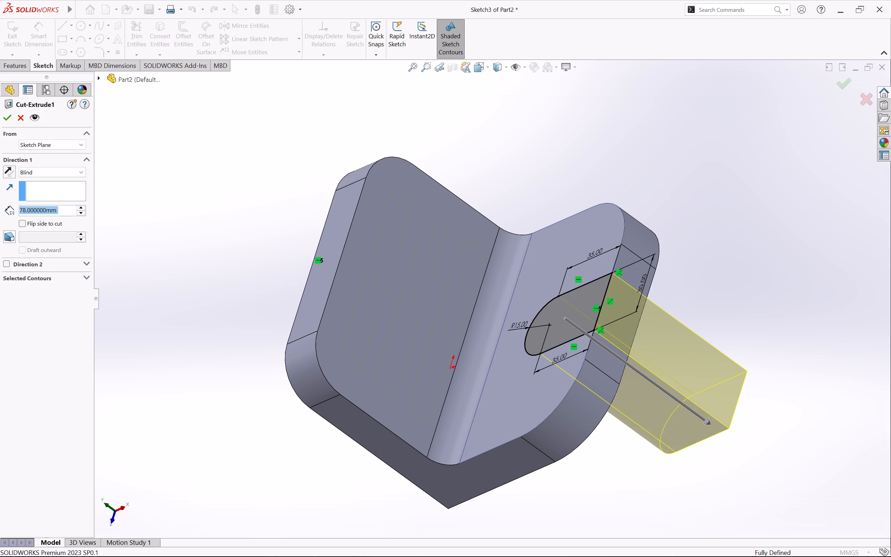
click(6, 121)
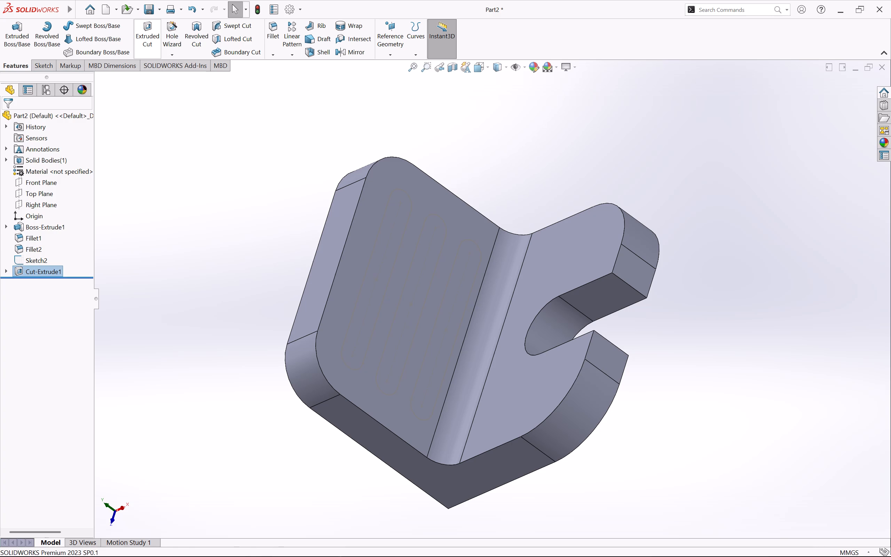
Cut the three-slot sketch through the bracket's wall with a blind Extruded Cut 20 mm deep.
click(148, 32)
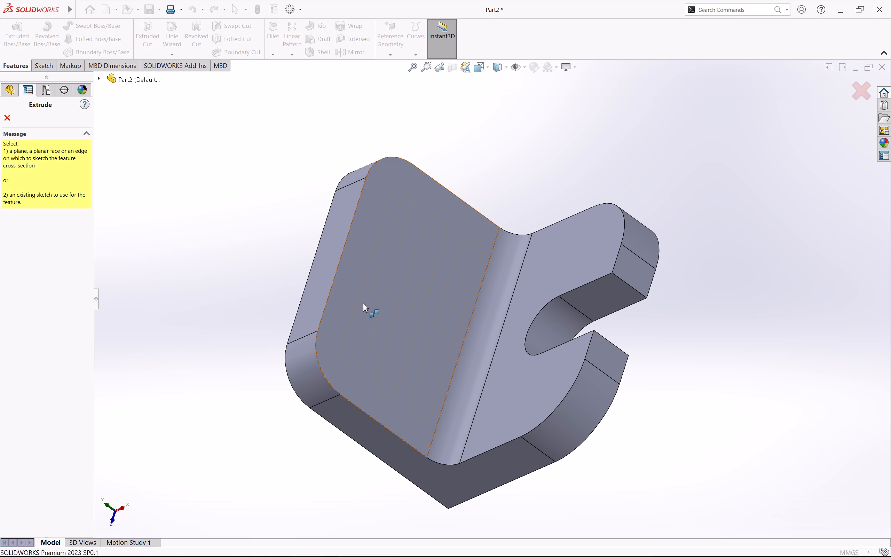
click(366, 312)
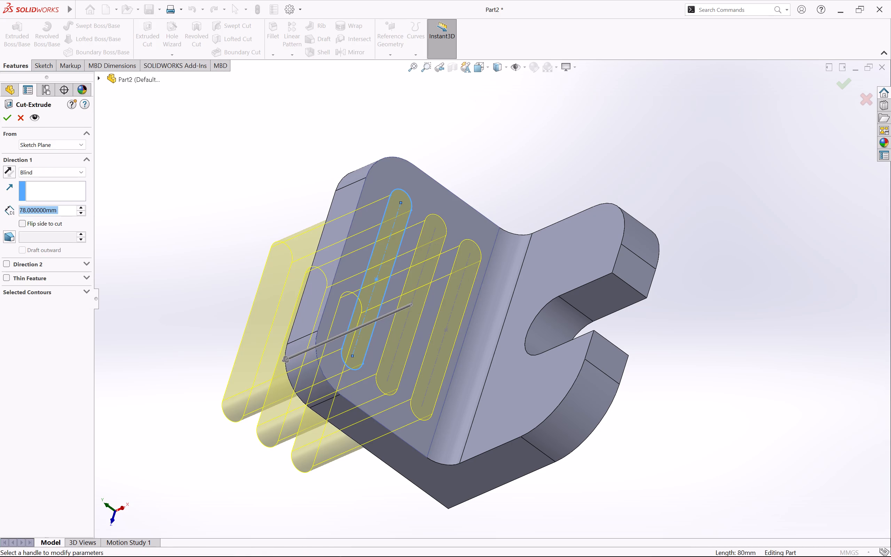
key(BackSpace)
text(20)
key(Return)
middle_drag(136, 271, 215, 253)
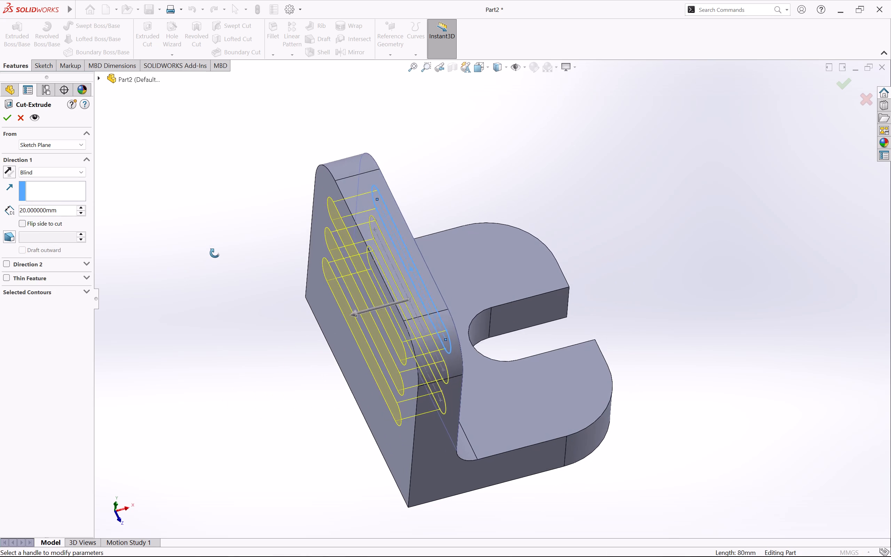
middle_drag(215, 253, 150, 234)
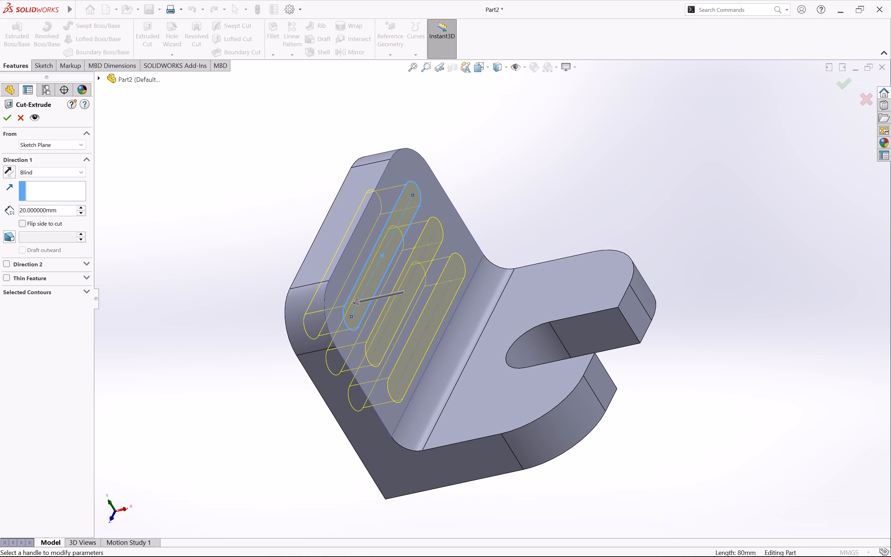
click(4, 122)
middle_drag(260, 351, 255, 320)
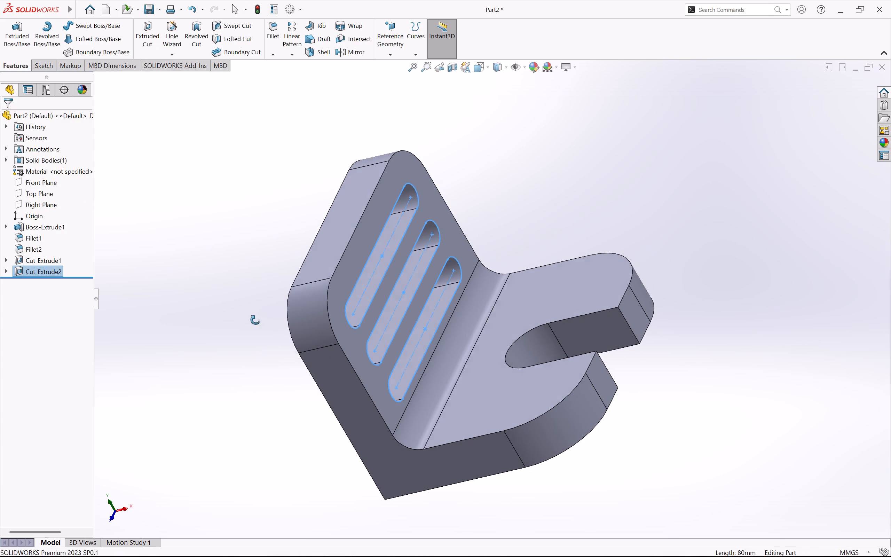
Sketch two circles about 16 to 17 mm in diameter on the flange's inner face, one on each side of the U-shaped cutout.
middle_drag(255, 320, 222, 298)
click(223, 298)
middle_drag(255, 353, 305, 416)
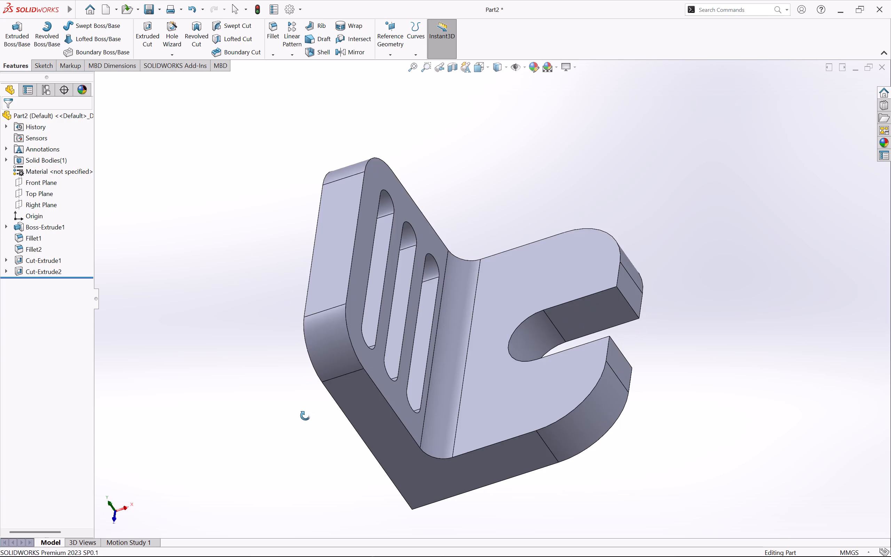
middle_drag(305, 416, 308, 422)
right_click(510, 409)
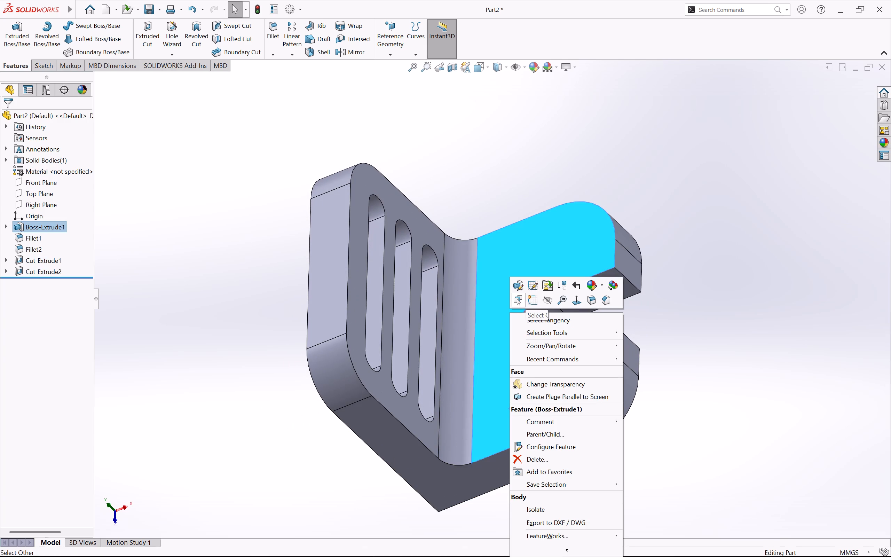
click(530, 300)
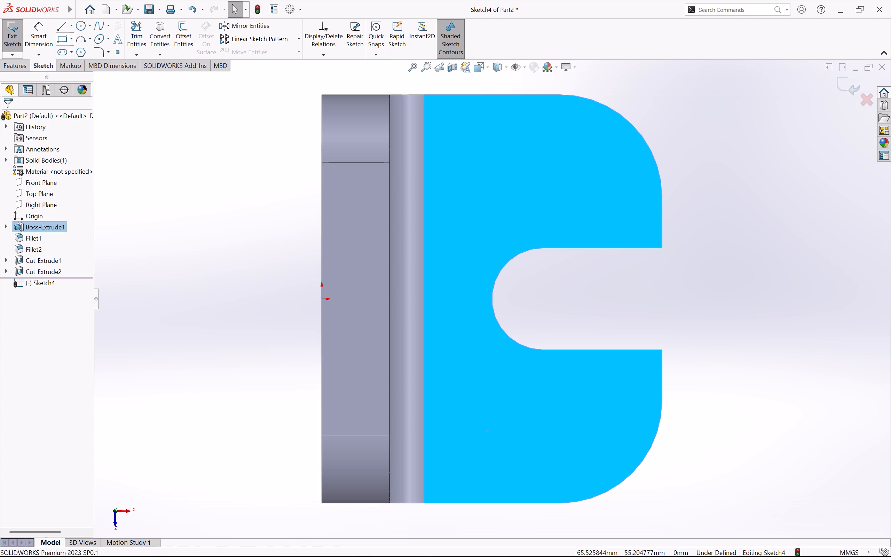
click(79, 26)
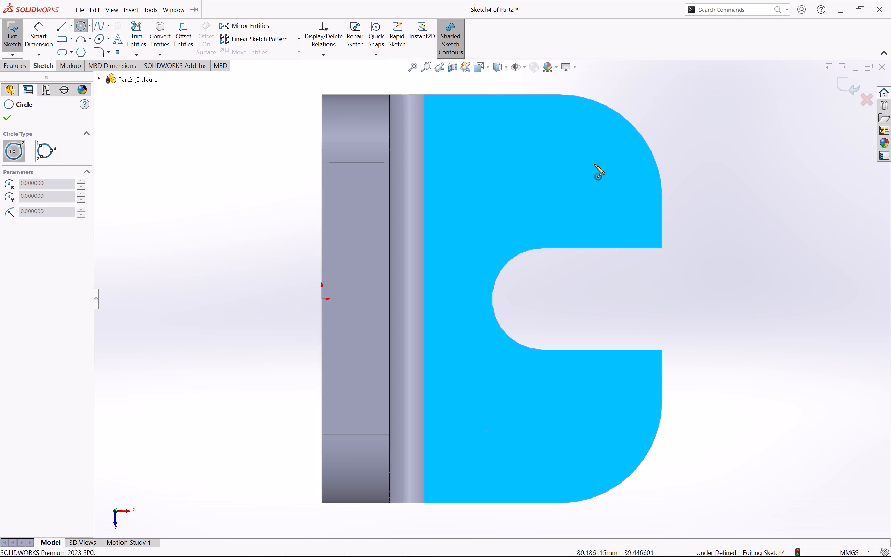
click(590, 163)
click(616, 175)
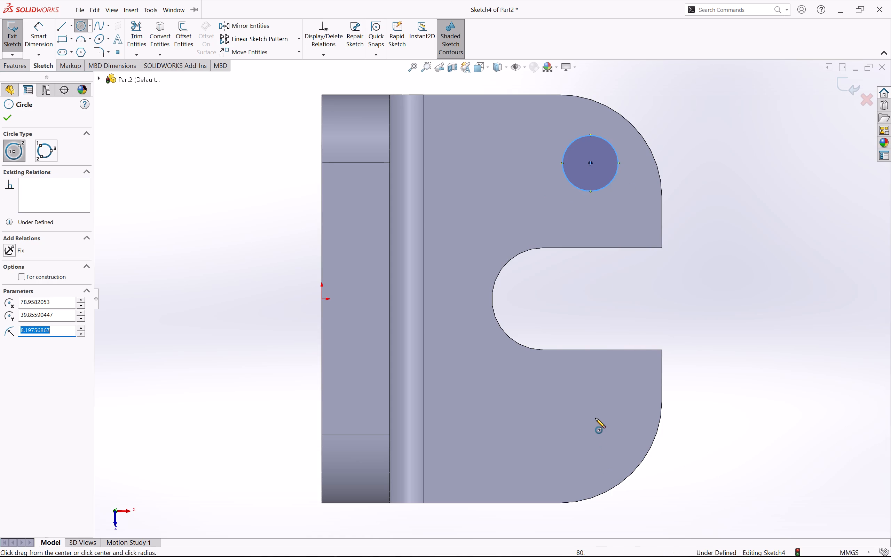
click(595, 409)
click(623, 413)
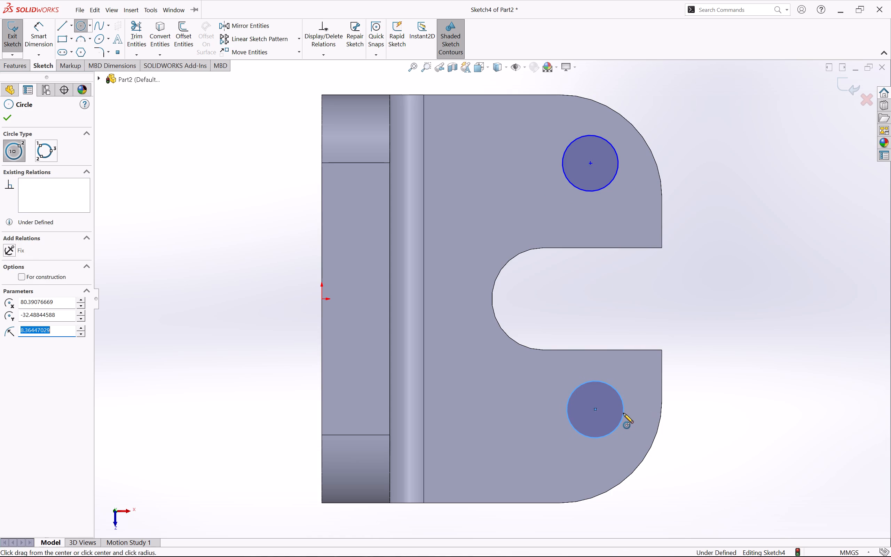
key(Escape)
Dimension the upper circle's center 30 mm from the flange's upper straight side edge.
right_drag(723, 408, 693, 264)
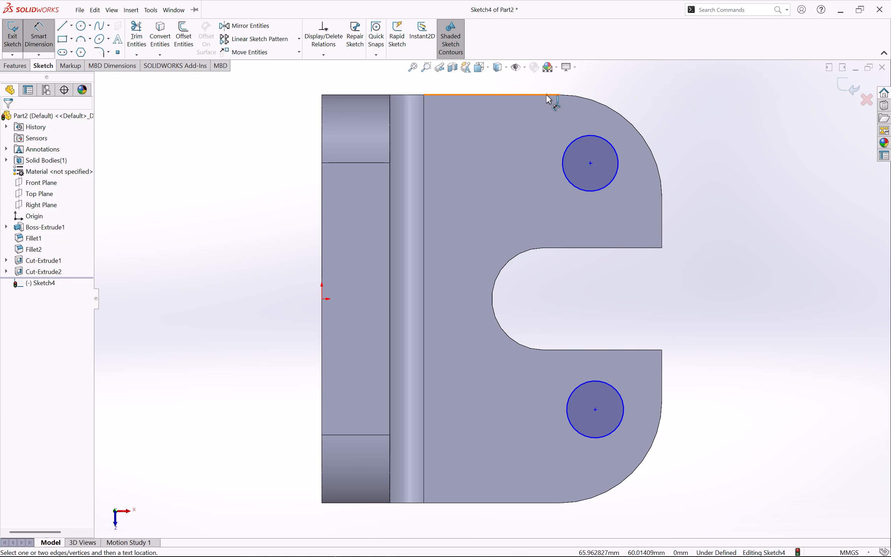
click(546, 95)
click(590, 163)
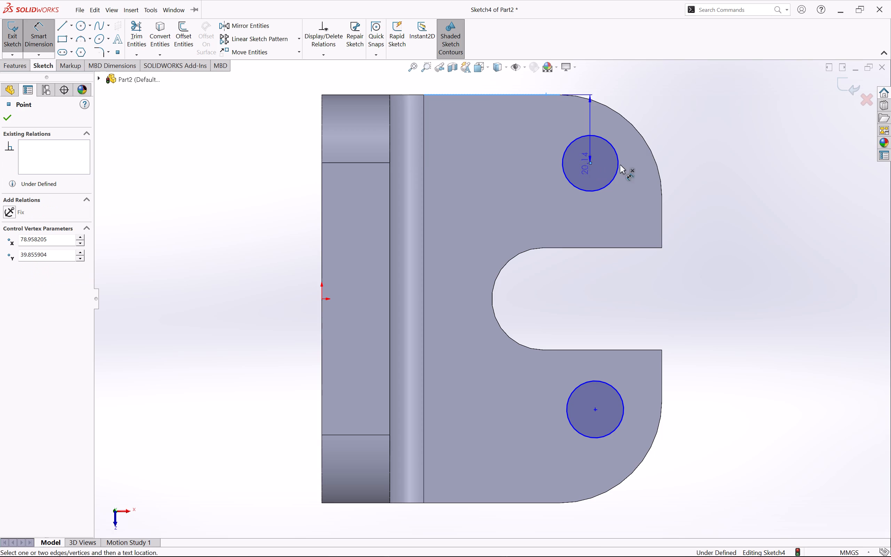
click(693, 128)
key(BackSpace)
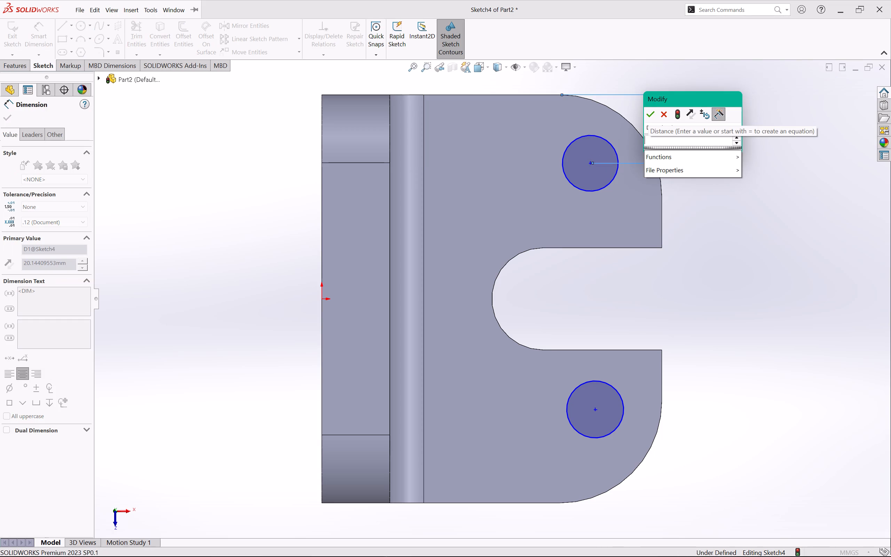
text(30)
key(Return)
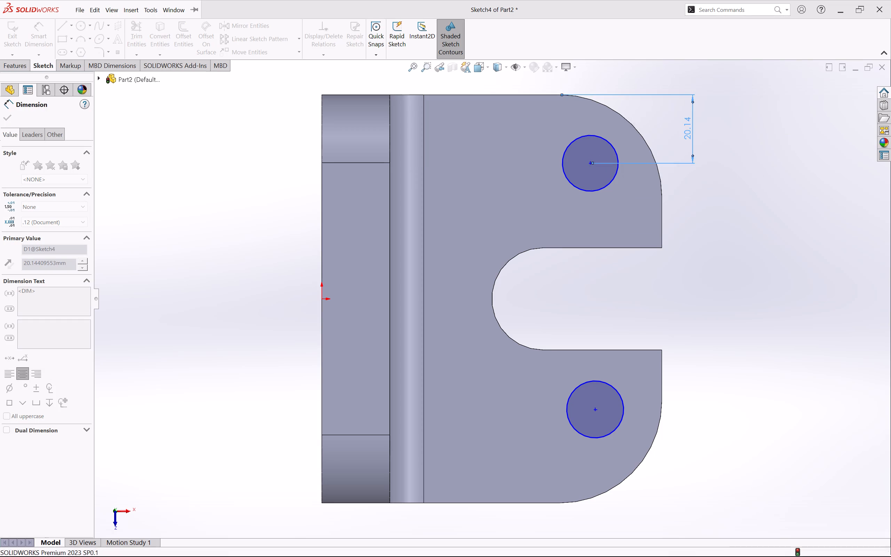
Dimension the lower circle's center 30 mm from the flange's lower straight side edge.
click(594, 410)
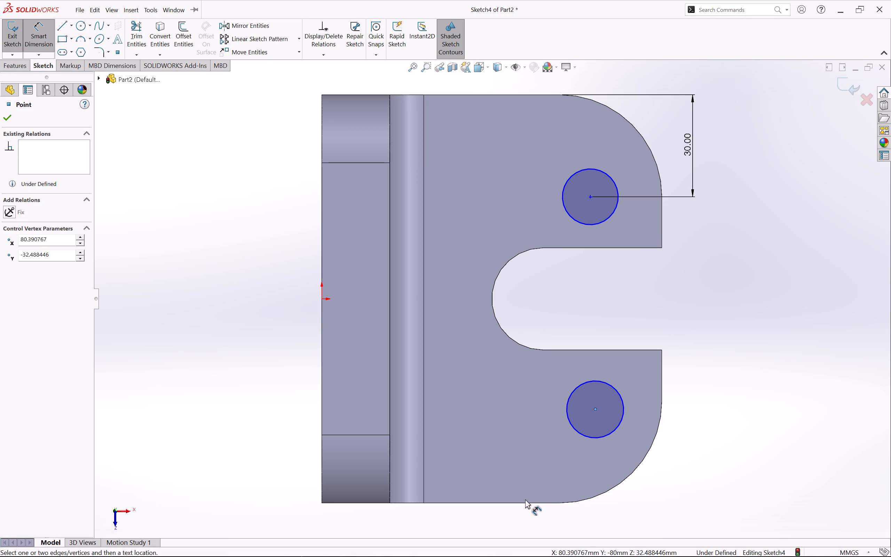
click(526, 504)
click(734, 460)
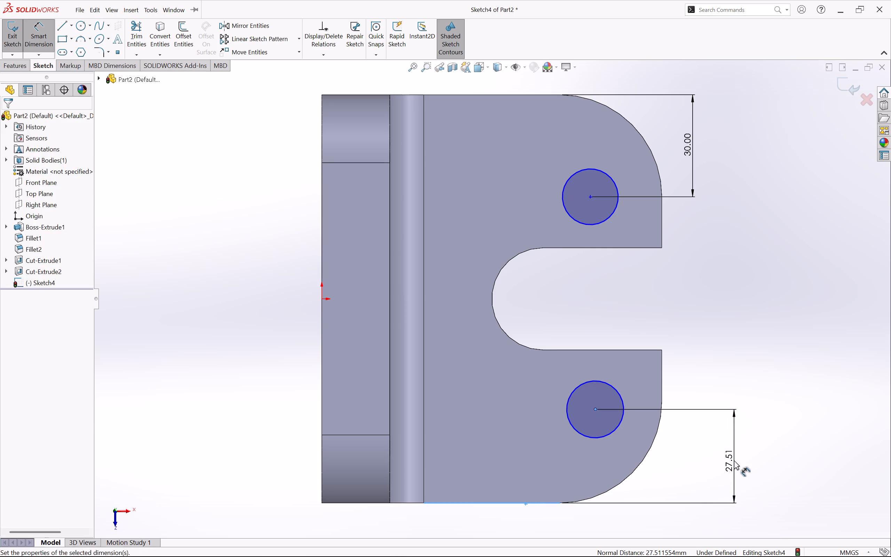
key(BackSpace)
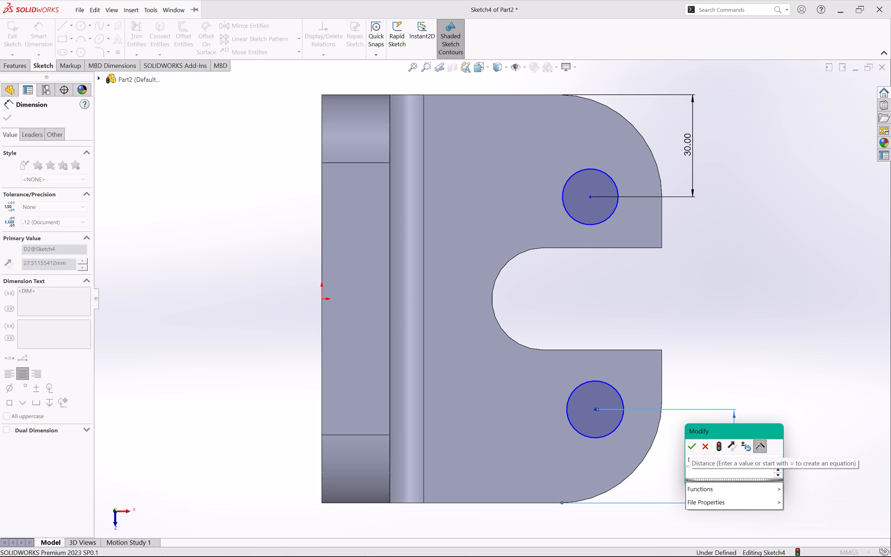
text(30)
key(Return)
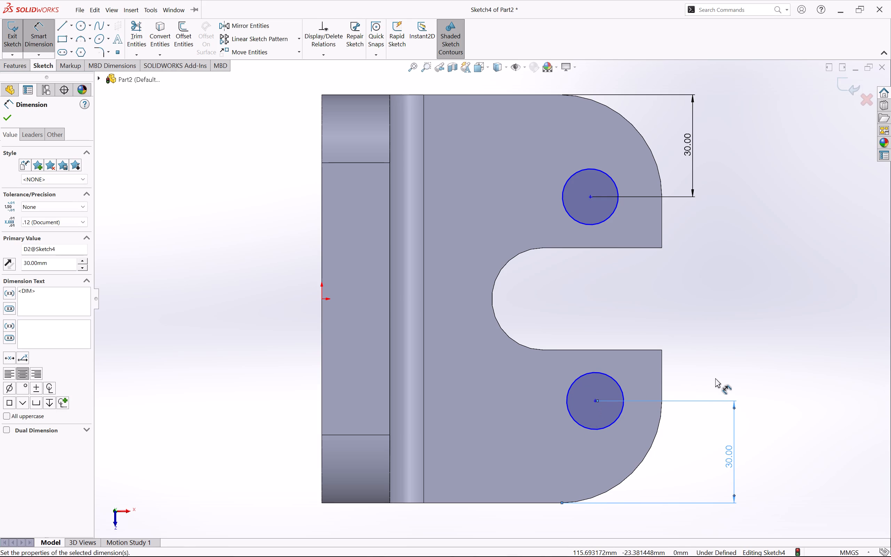
Dimension the upper circle's center 30 mm from the flange's open end edge.
click(590, 196)
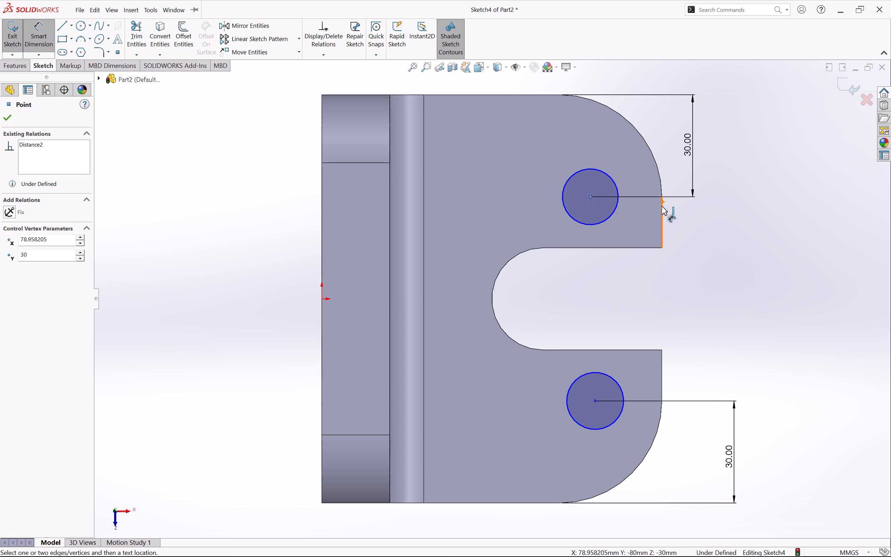
click(662, 206)
click(631, 229)
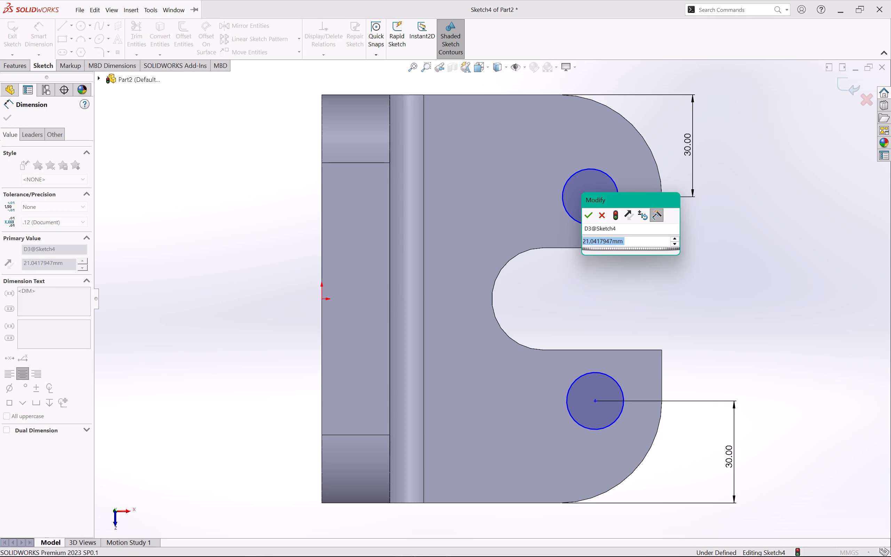
key(BackSpace)
text(30)
key(Return)
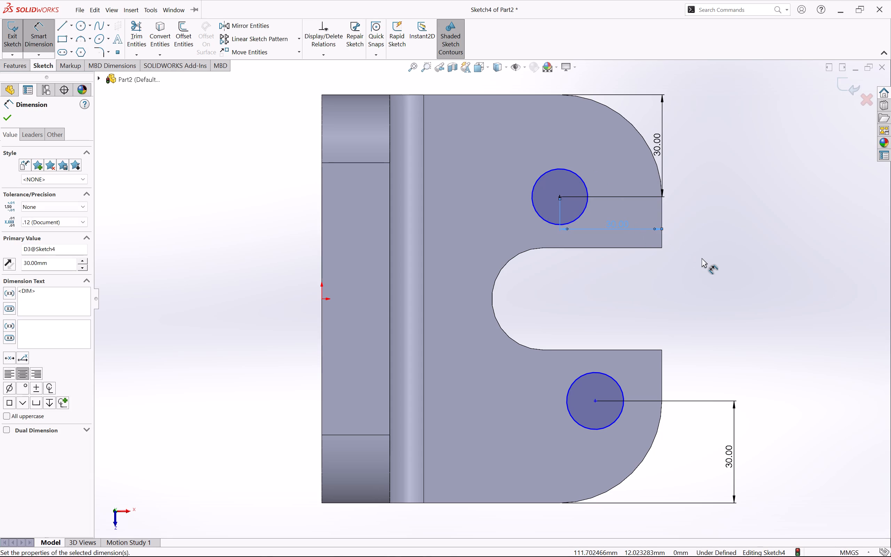
click(702, 258)
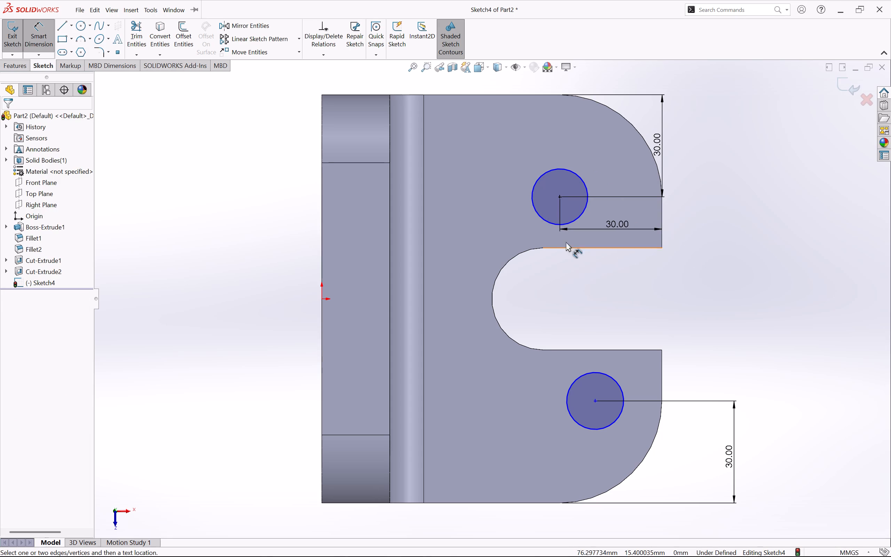
Dimension the upper circle's diameter as 16 mm.
click(533, 194)
click(499, 200)
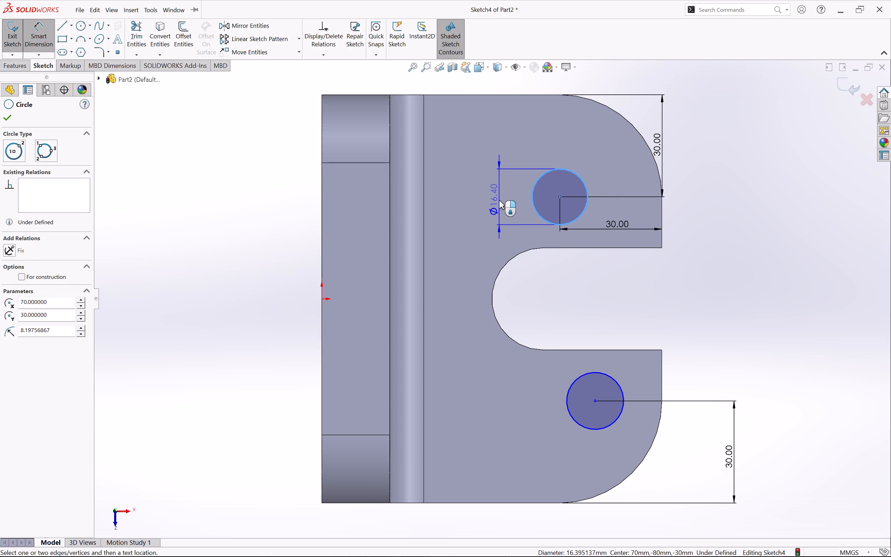
key(BackSpace)
text(16)
key(Return)
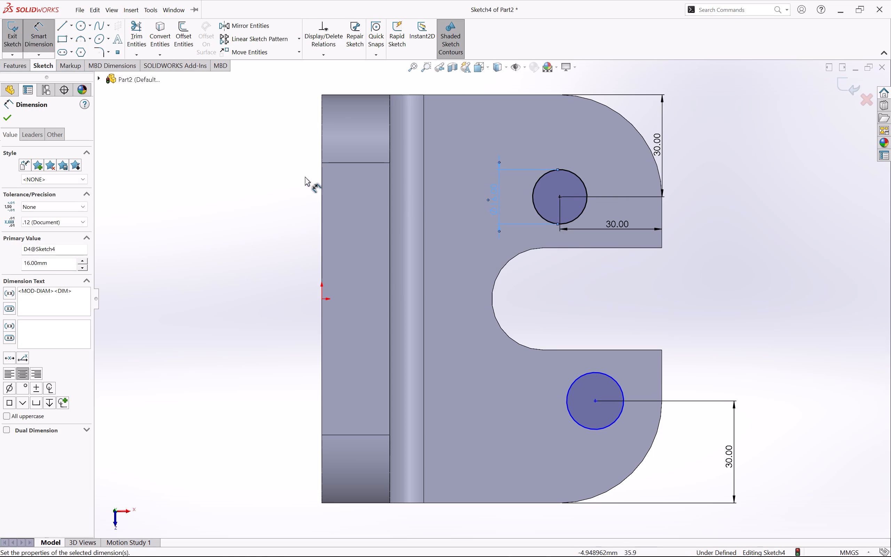
click(292, 171)
key(Escape)
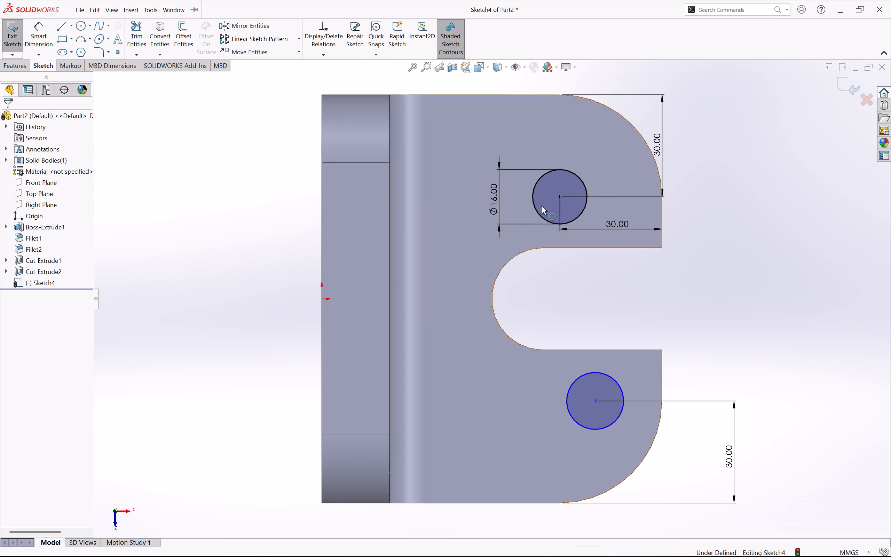
Add a vertical relation between the two circles' center points.
click(560, 196)
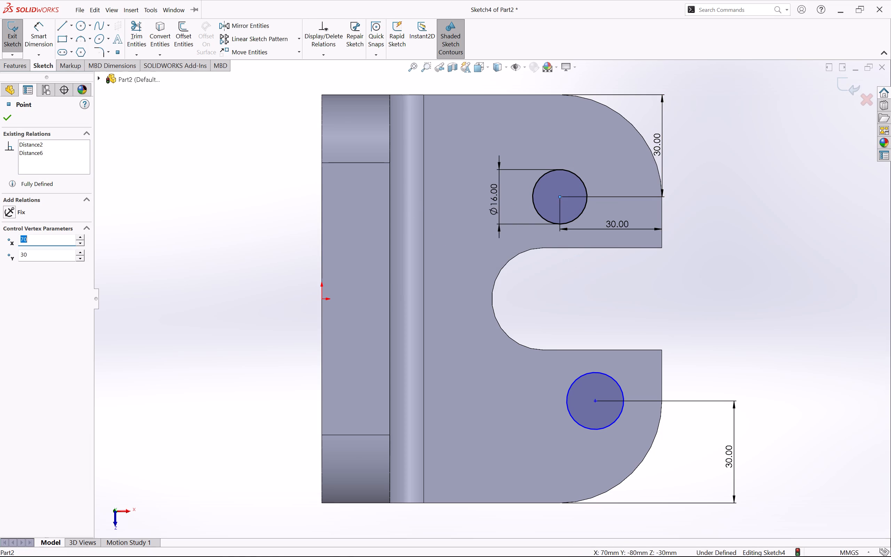
ctrl+click(595, 401)
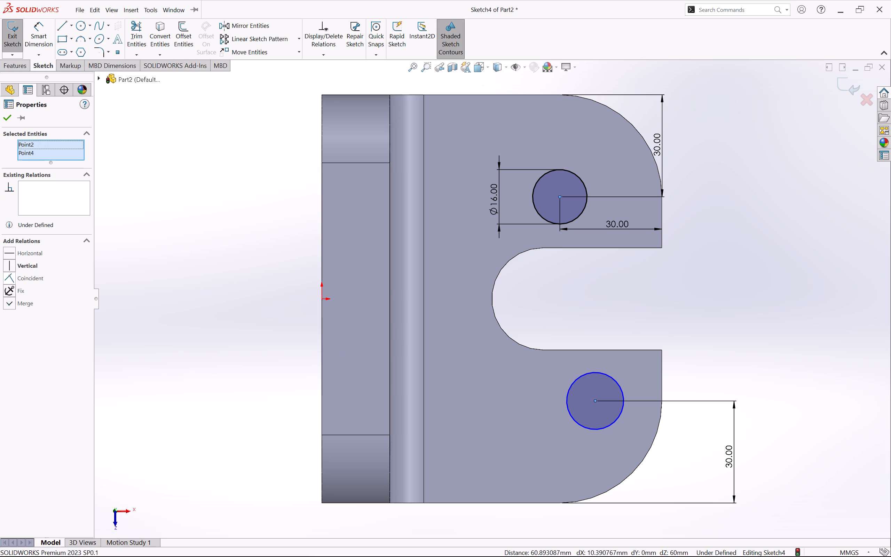
click(5, 265)
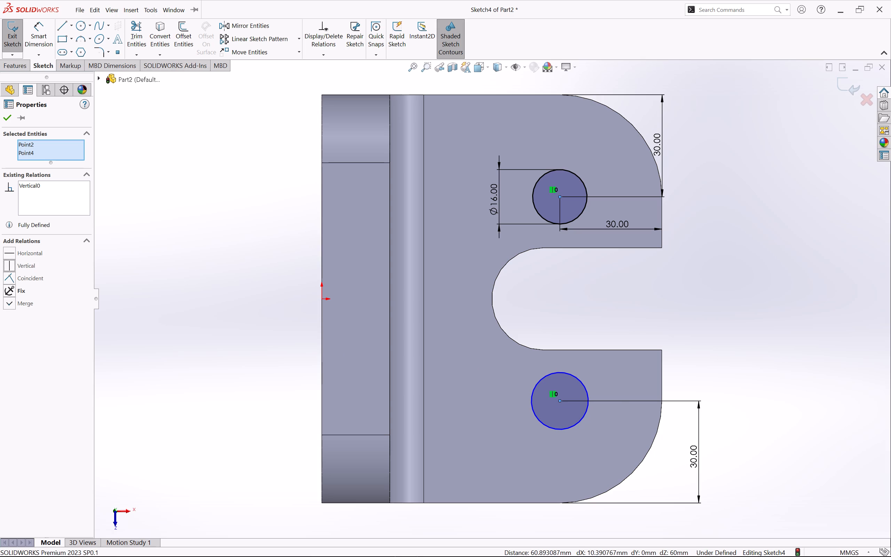
click(6, 119)
Add an equal relation between the two circles and close the sketch.
click(534, 209)
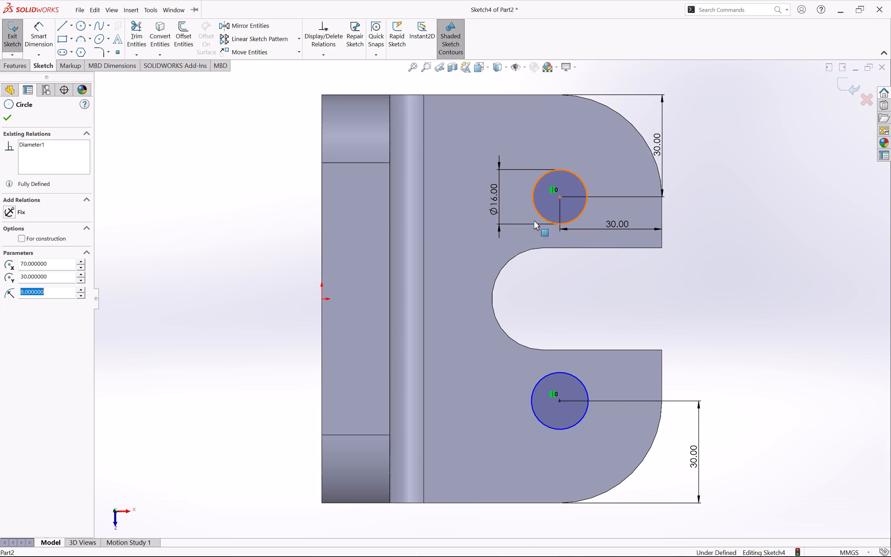
ctrl+click(547, 376)
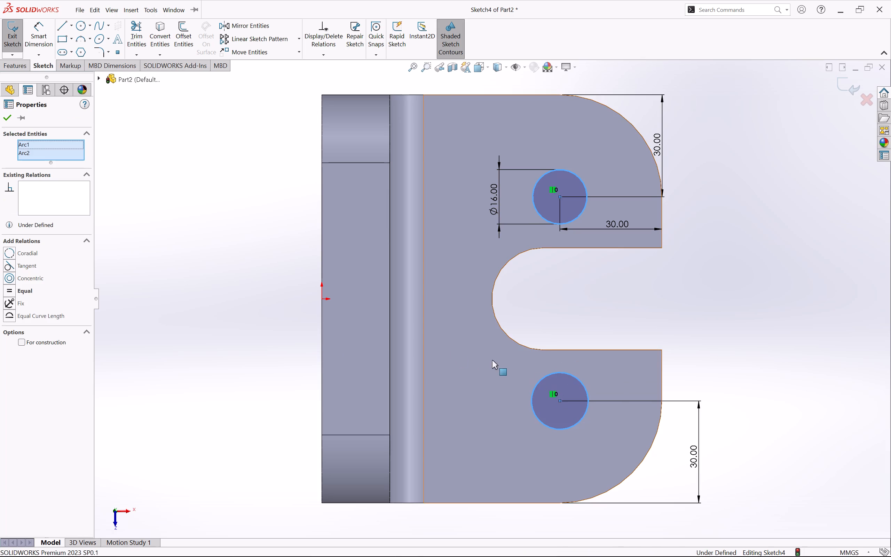
click(13, 289)
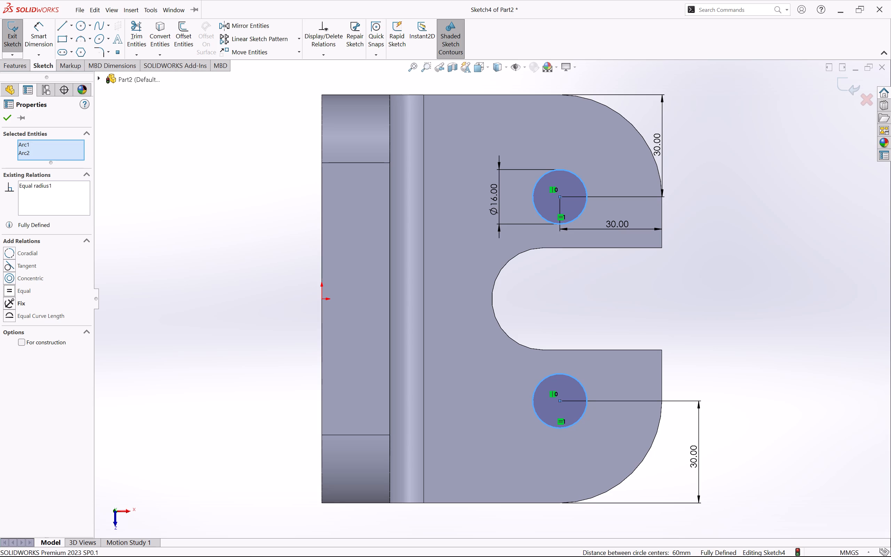
click(6, 121)
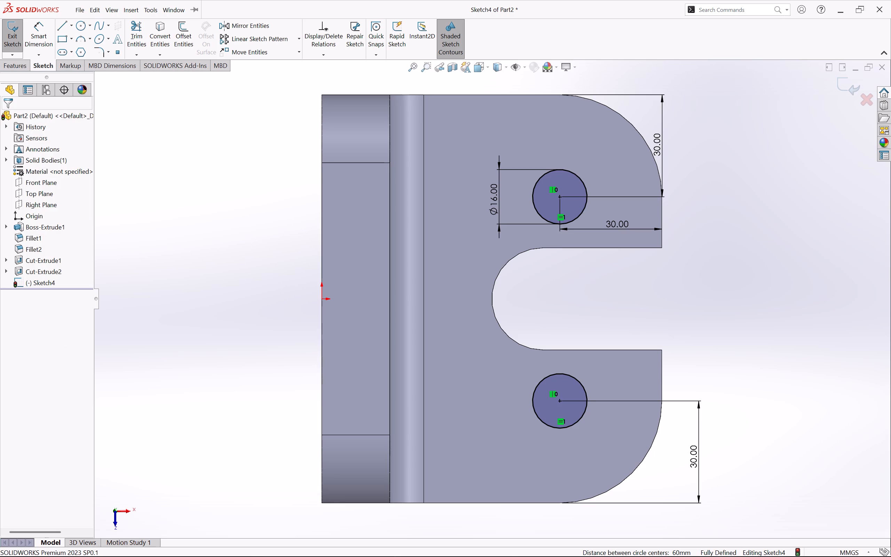
middle_drag(251, 363, 249, 346)
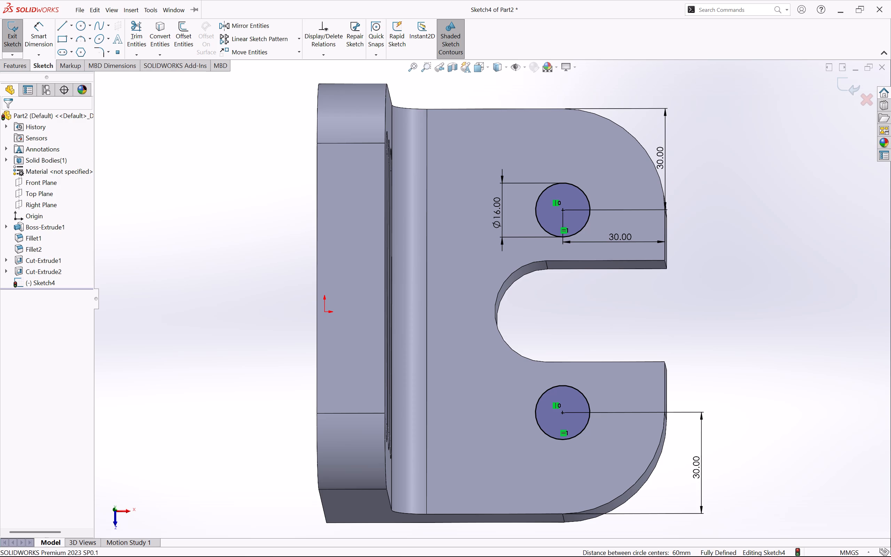
middle_drag(160, 406, 127, 282)
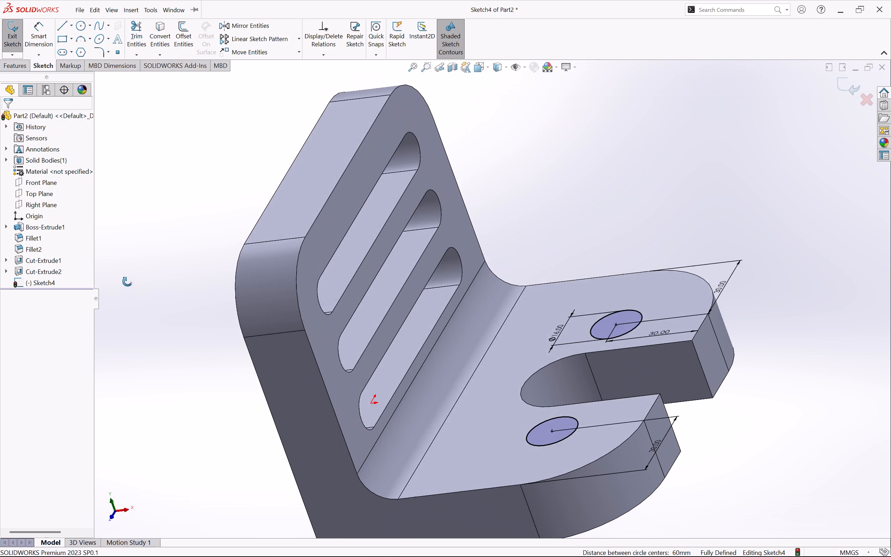
middle_drag(127, 282, 125, 275)
click(8, 39)
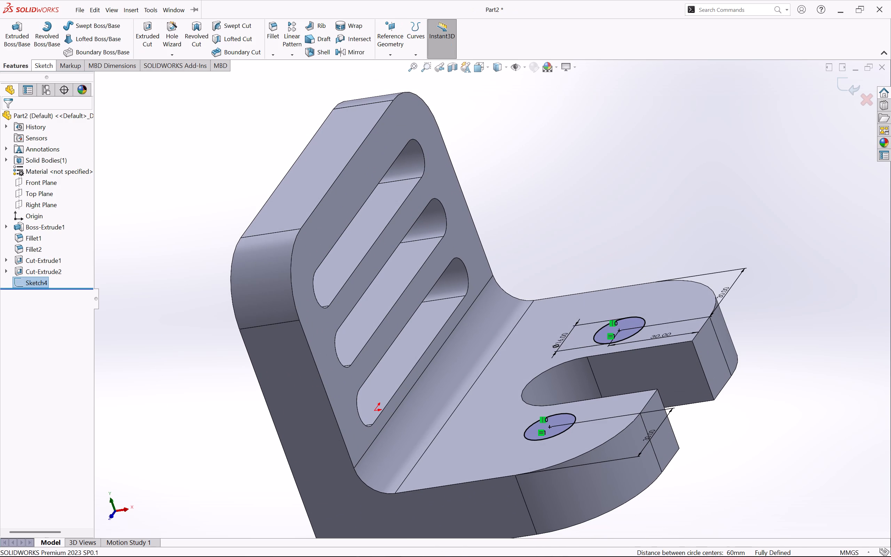
Extrude the two 16 mm circles upward from the flange as blind bosses 10 mm high.
click(16, 44)
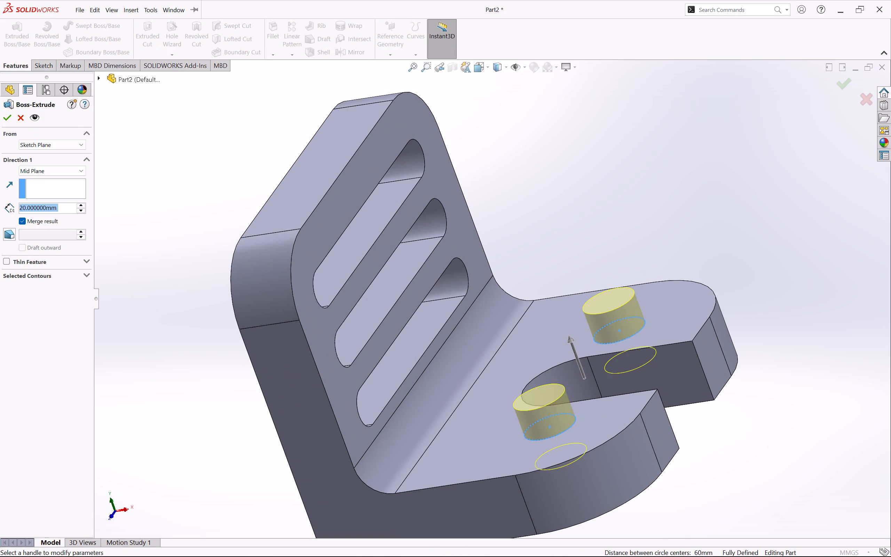
key(BackSpace)
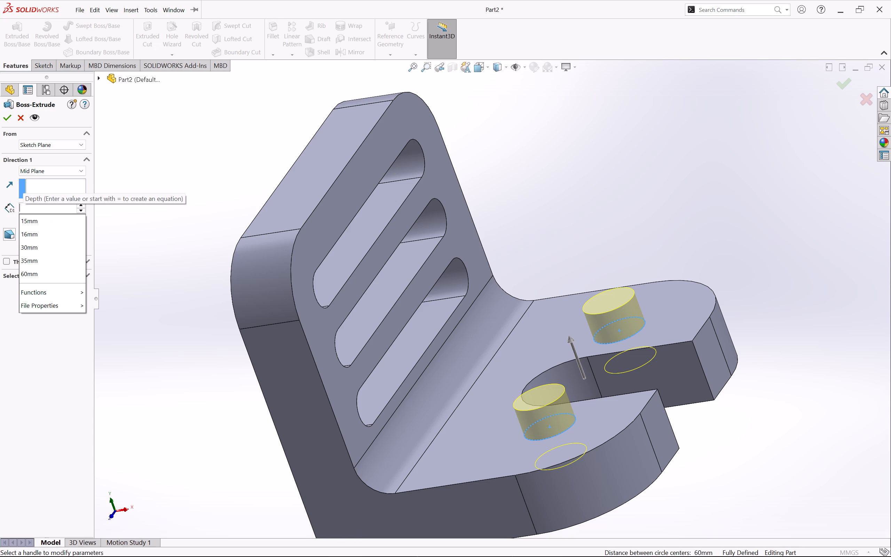
text(10)
key(Return)
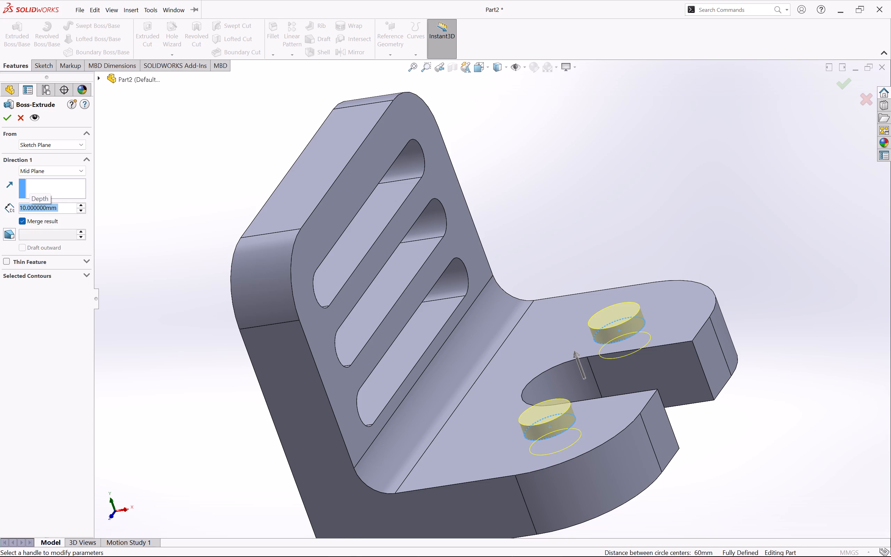
click(46, 170)
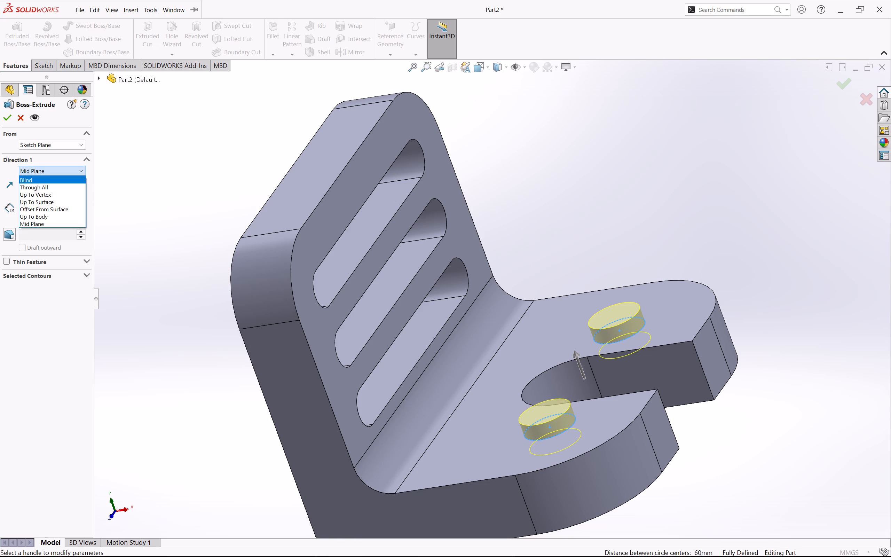
click(37, 181)
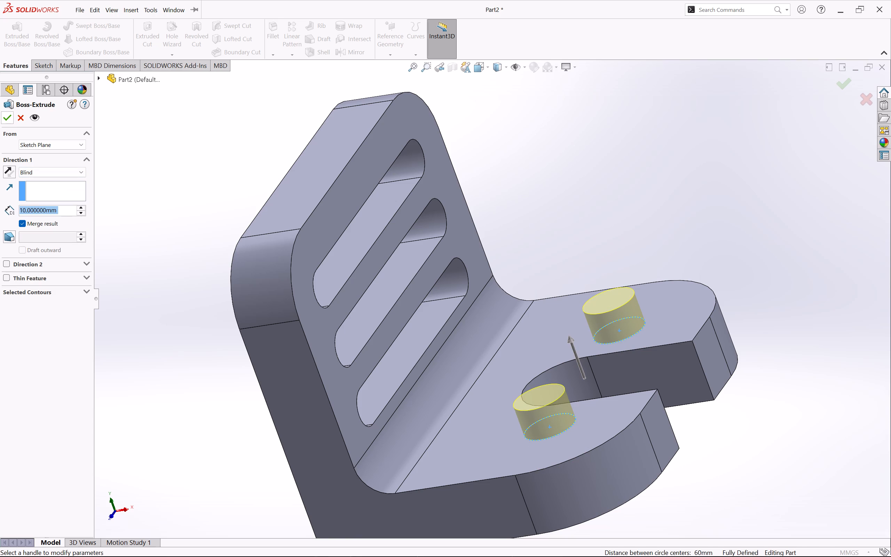
click(6, 117)
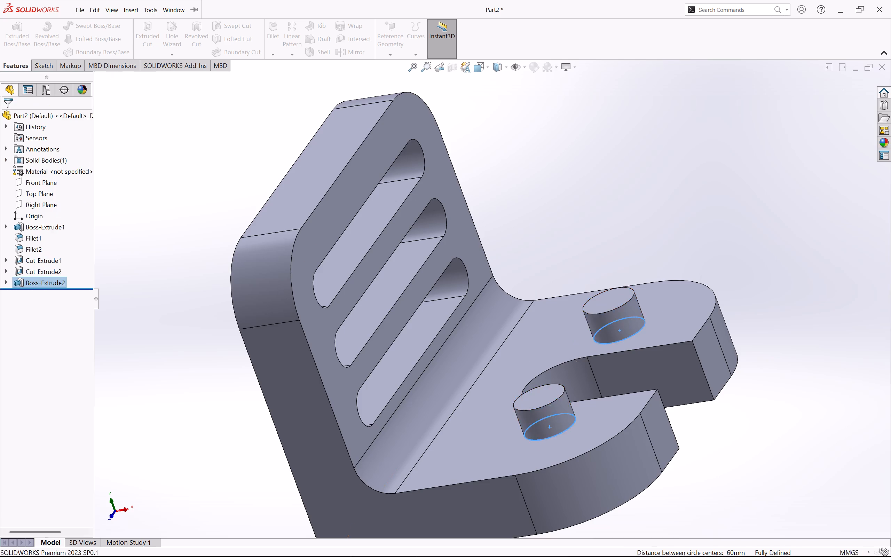
Fillet the base edges of both cylindrical bosses with a 2 mm radius.
middle_drag(166, 331, 125, 320)
click(143, 307)
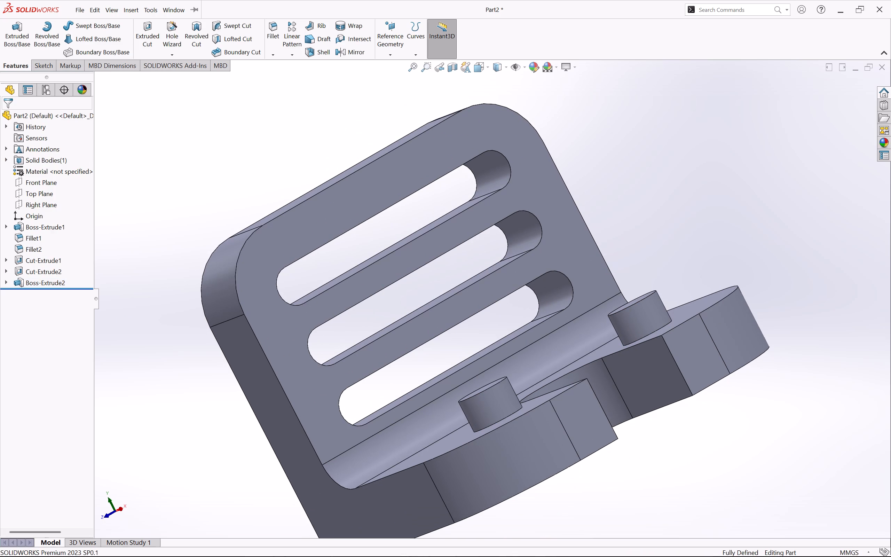
click(268, 37)
middle_drag(140, 190, 156, 208)
click(64, 193)
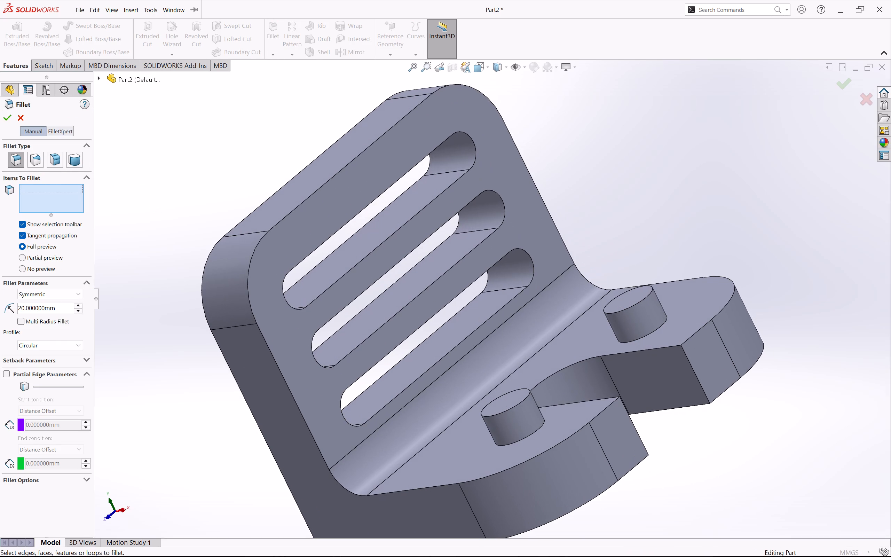
click(521, 440)
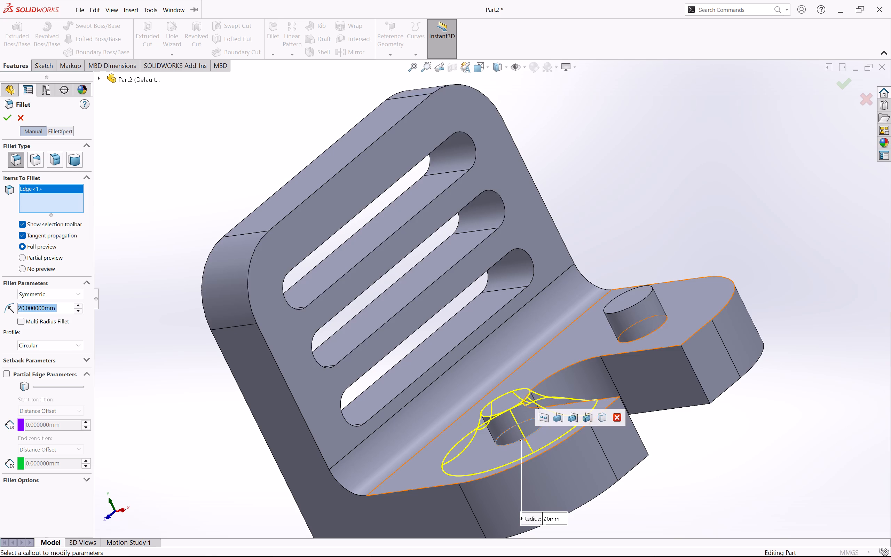
click(657, 330)
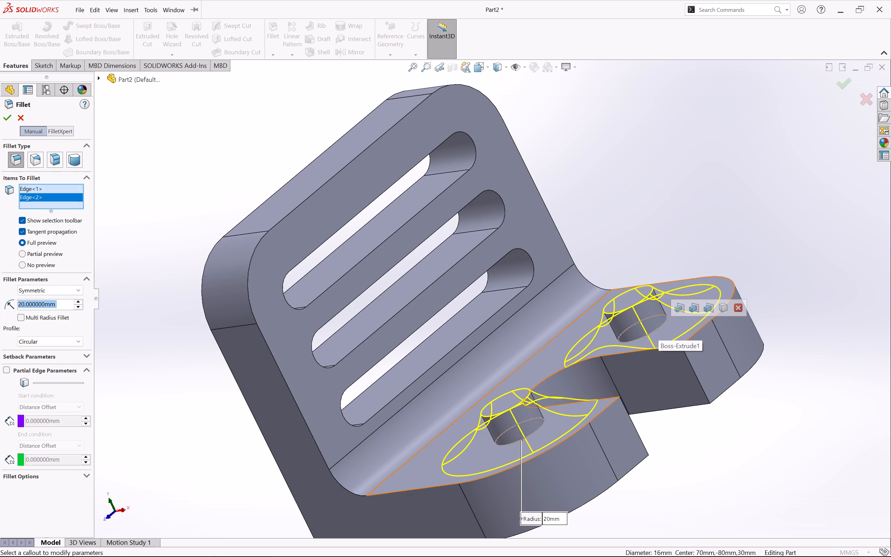
key(BackSpace)
key(2)
key(Return)
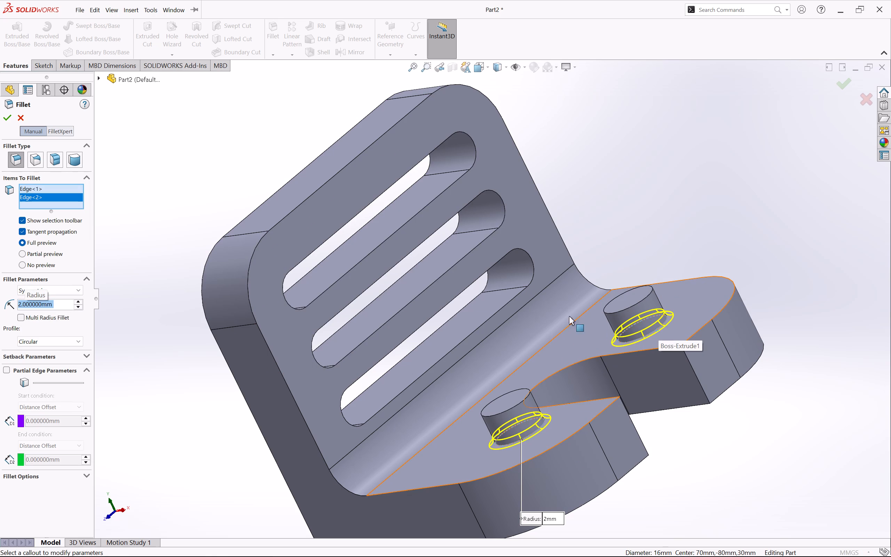
click(7, 122)
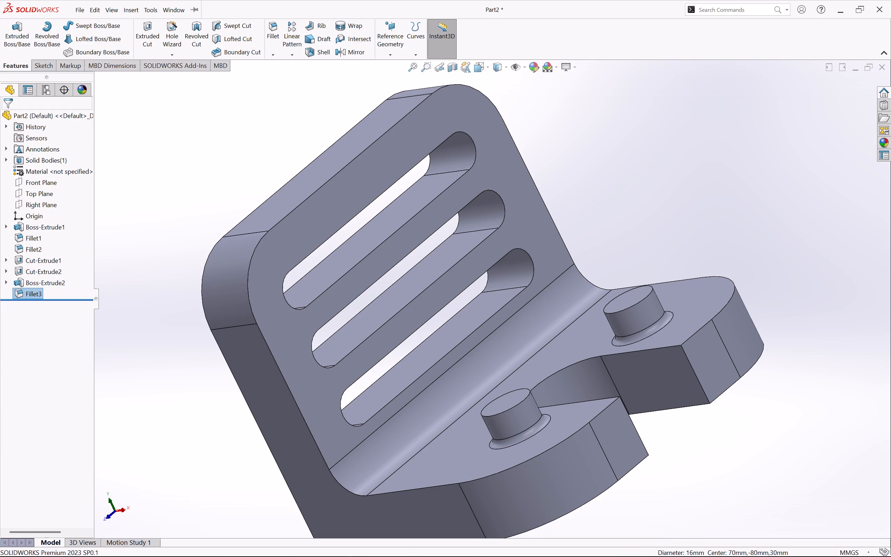
Start a sketch on a boss's top face and draw a circle of about 5 mm radius at the center of each boss.
middle_drag(157, 204, 167, 190)
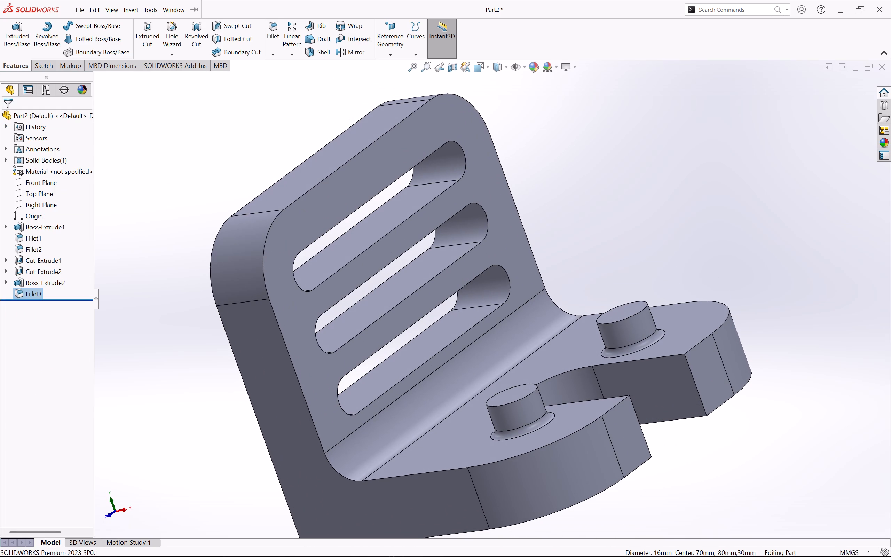
middle_drag(155, 234, 182, 298)
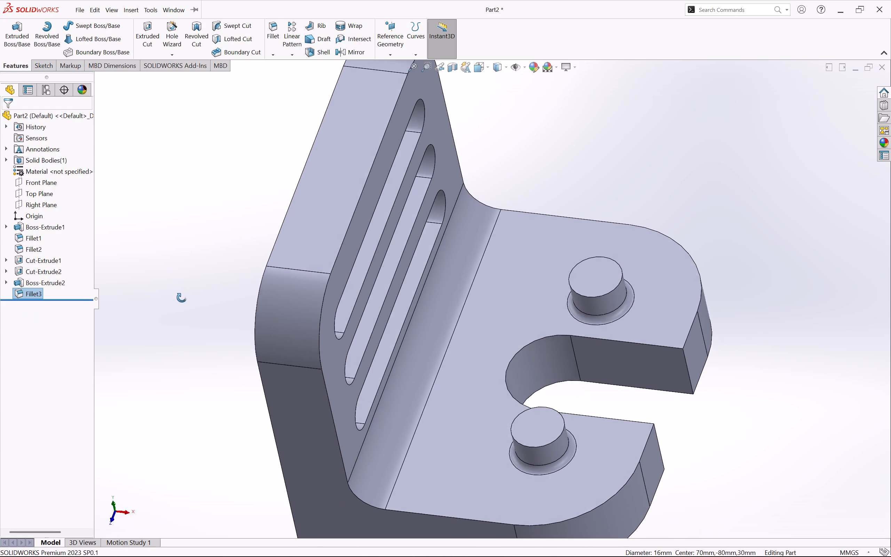
middle_drag(182, 298, 184, 304)
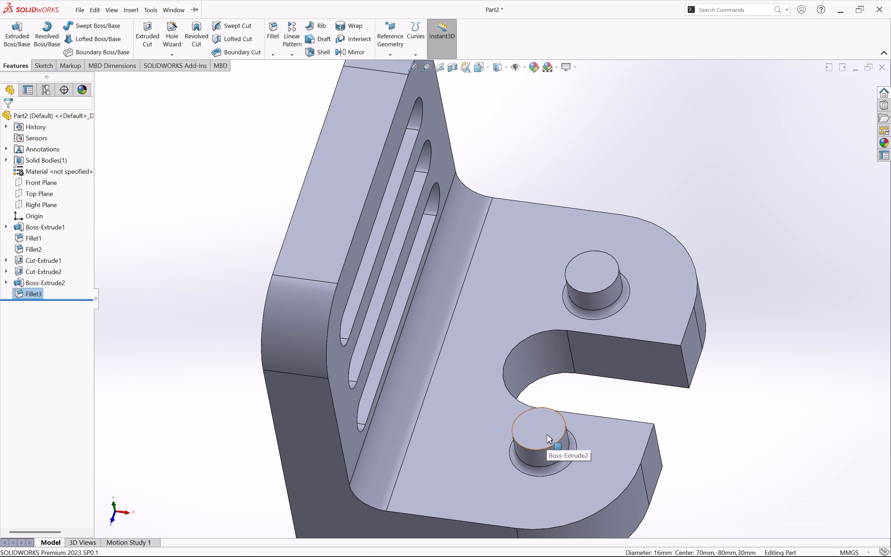
right_click(536, 436)
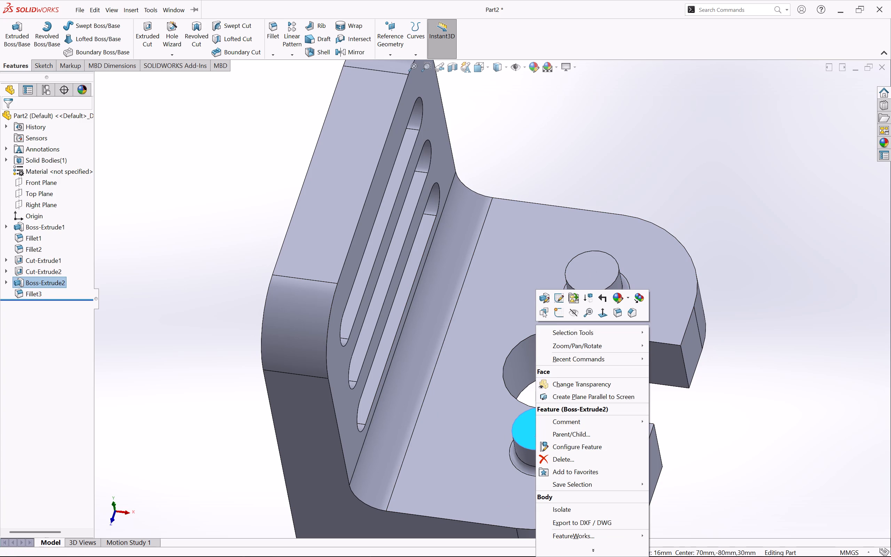
click(557, 317)
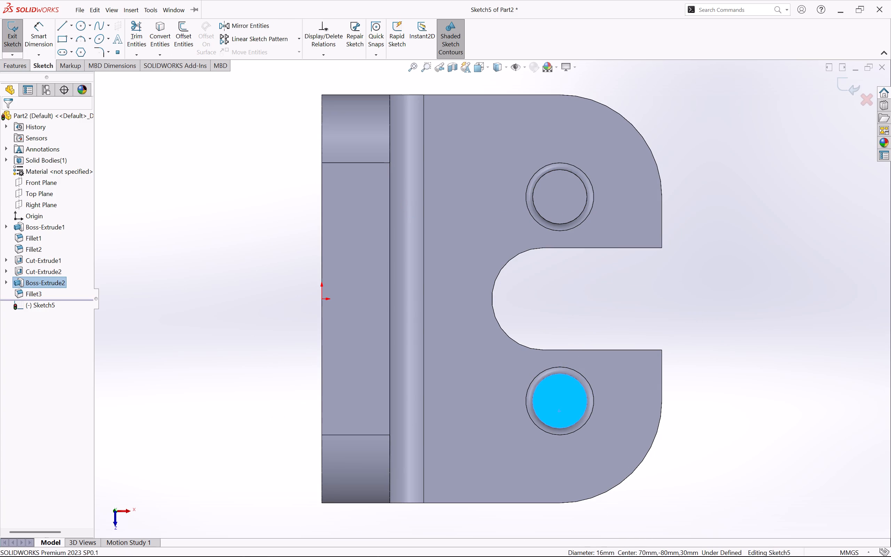
click(79, 24)
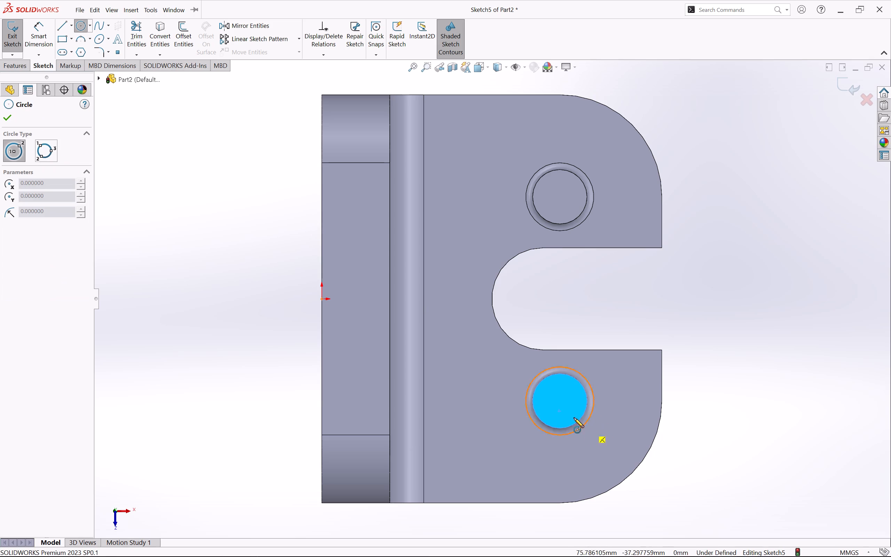
click(560, 401)
click(575, 410)
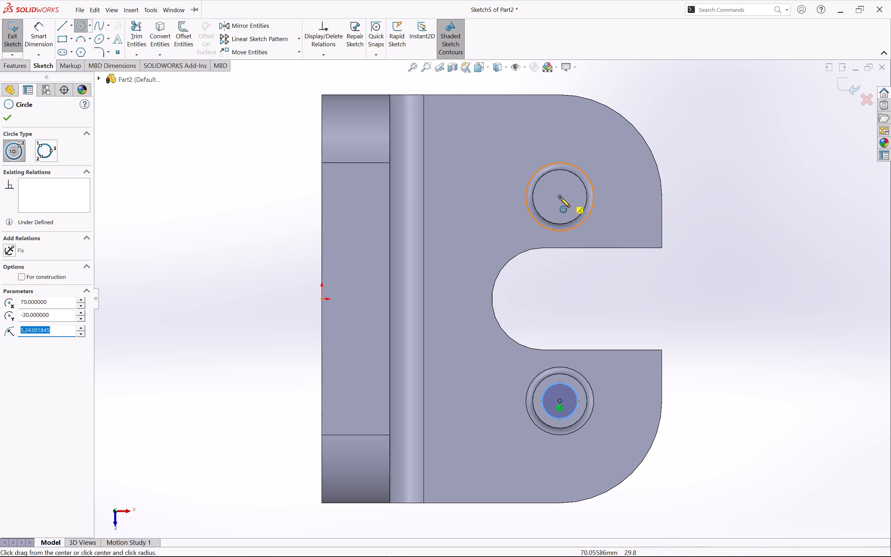
click(560, 197)
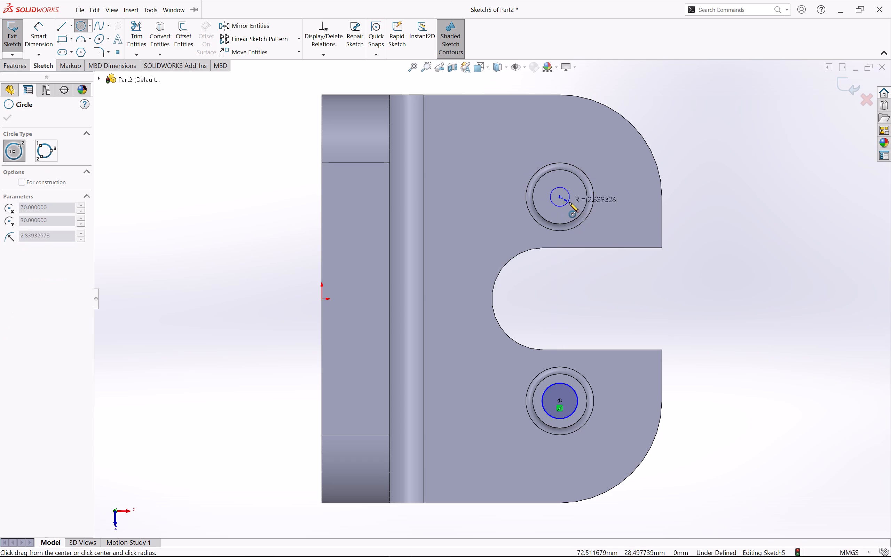
click(574, 206)
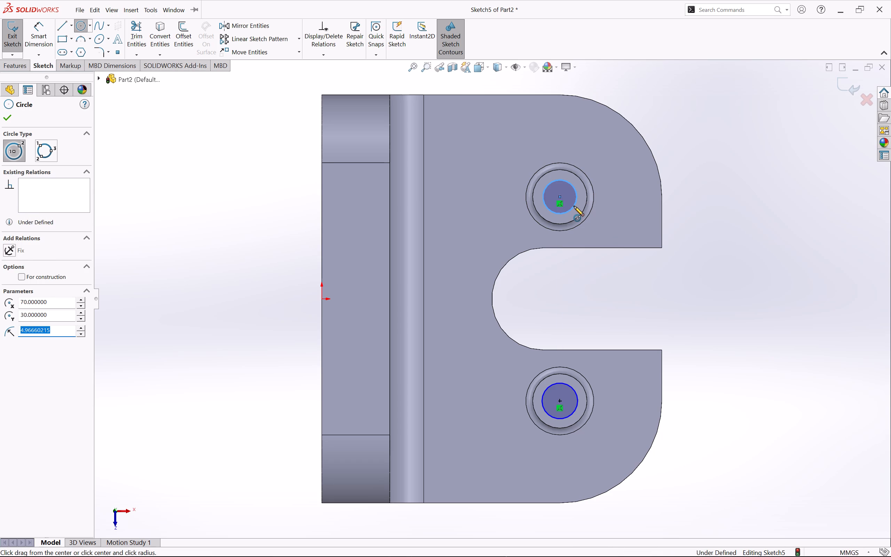
key(Escape)
Dimension the upper circle's diameter as 24 mm.
right_drag(705, 308, 705, 215)
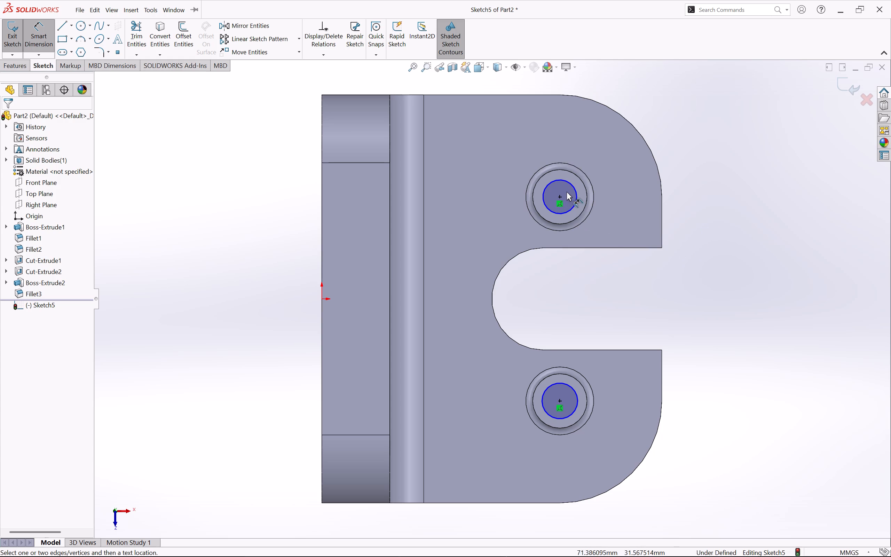
click(576, 198)
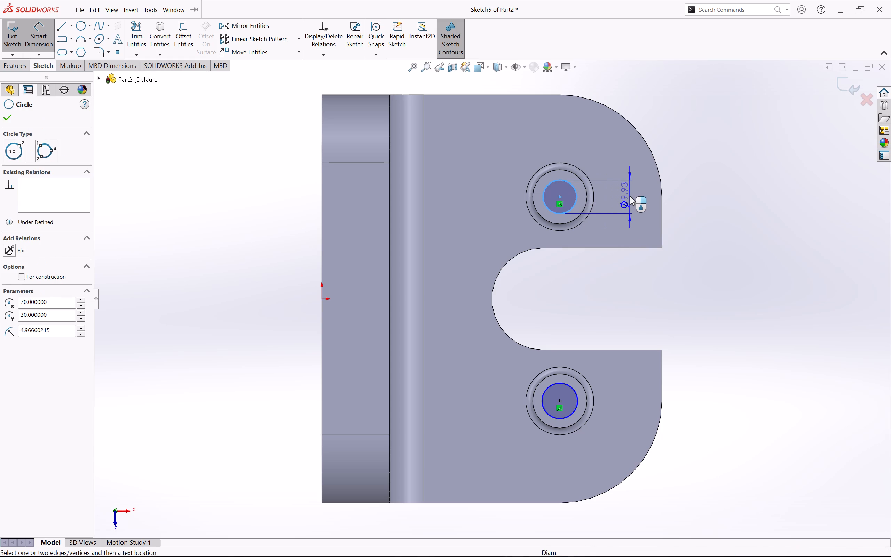
click(630, 196)
key(BackSpace)
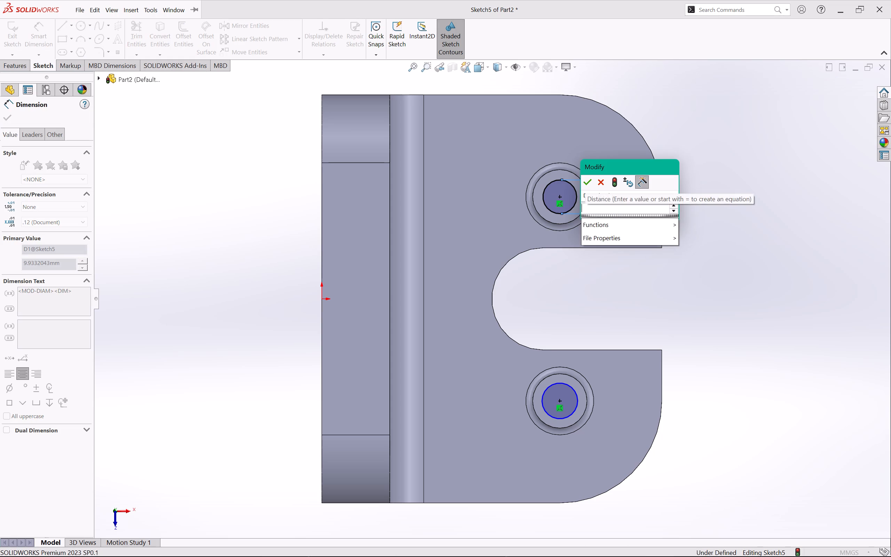
text(24)
key(Return)
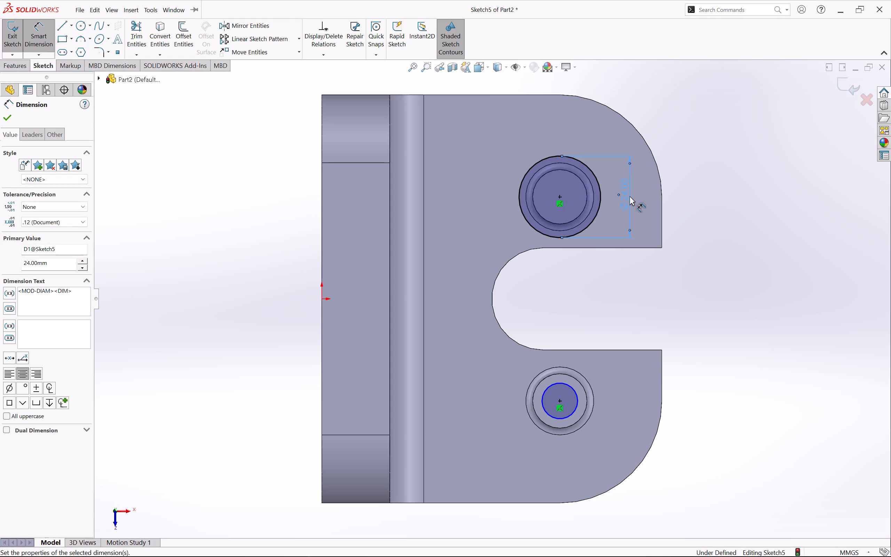
Set the upper circle's diameter to 12 mm.
click(623, 200)
click(623, 200)
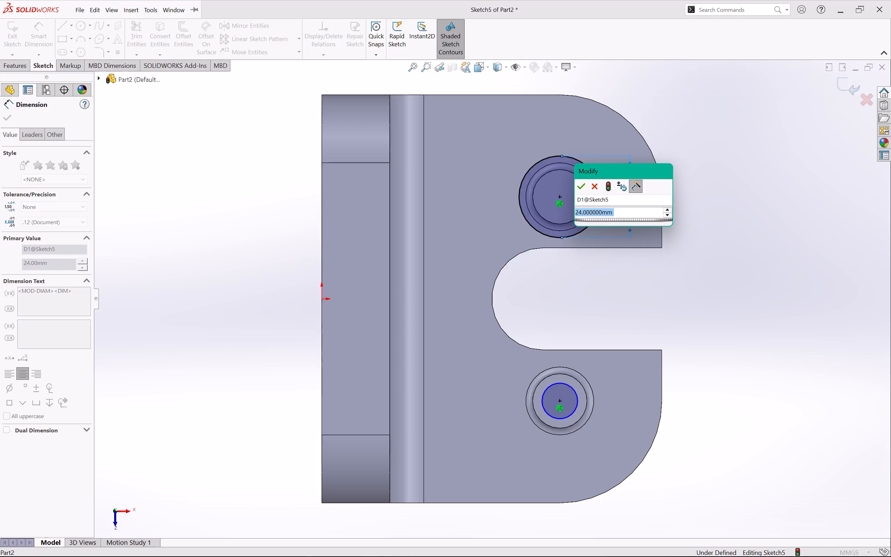
key(BackSpace)
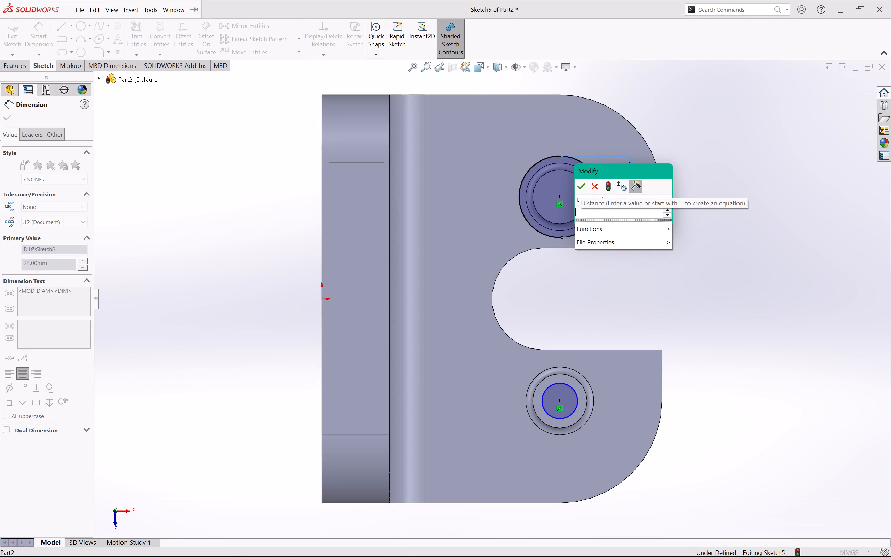
text(12)
key(Return)
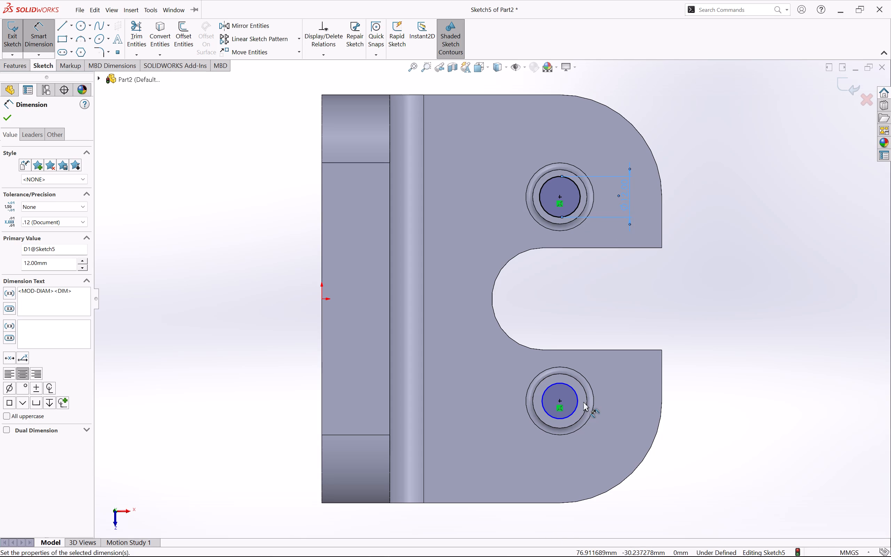
Dimension the lower circle's diameter as 12 mm and close the sketch.
click(576, 397)
click(618, 402)
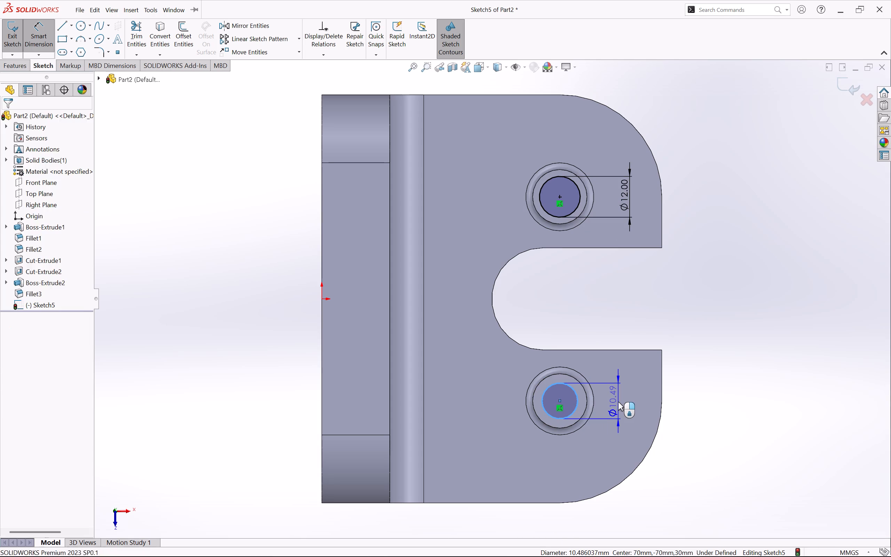
key(BackSpace)
text(12)
key(Return)
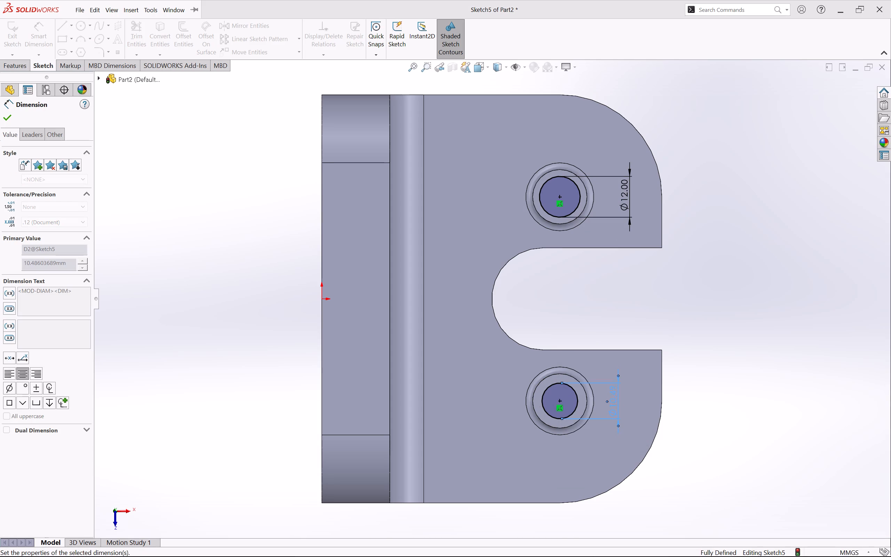
click(9, 116)
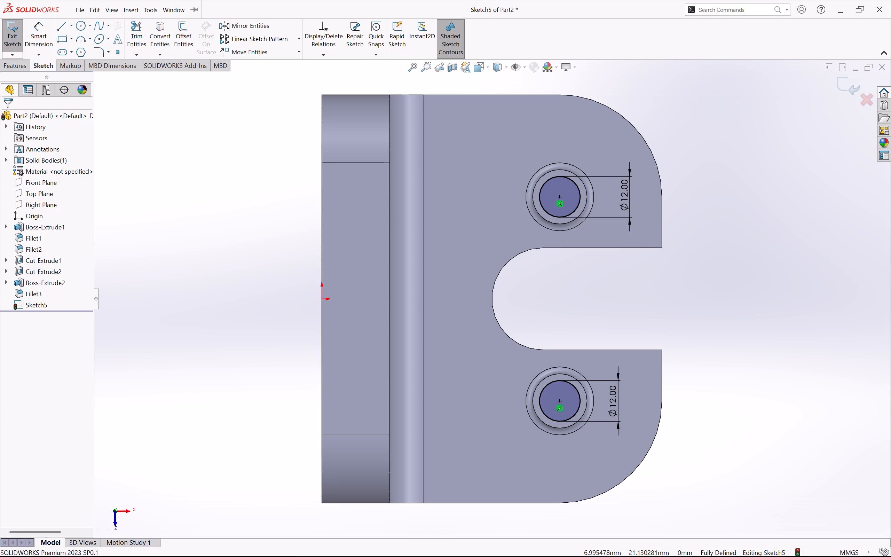
middle_drag(297, 372, 231, 279)
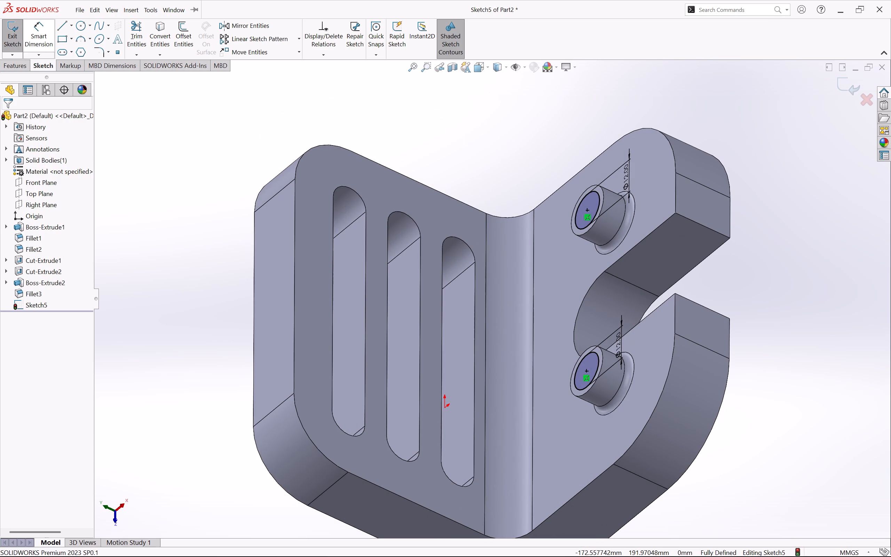
click(14, 35)
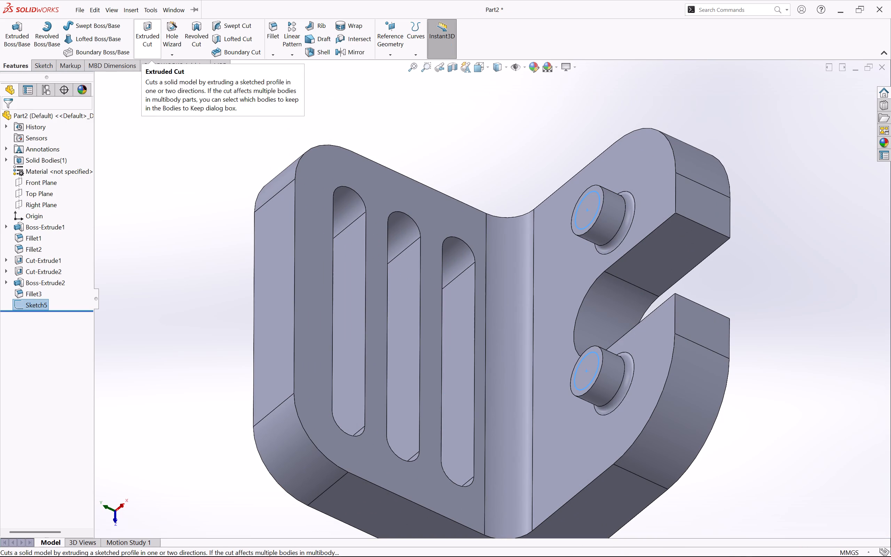
Cut the two sketched circles into the bosses with a 10 mm blind Extruded Cut.
click(146, 31)
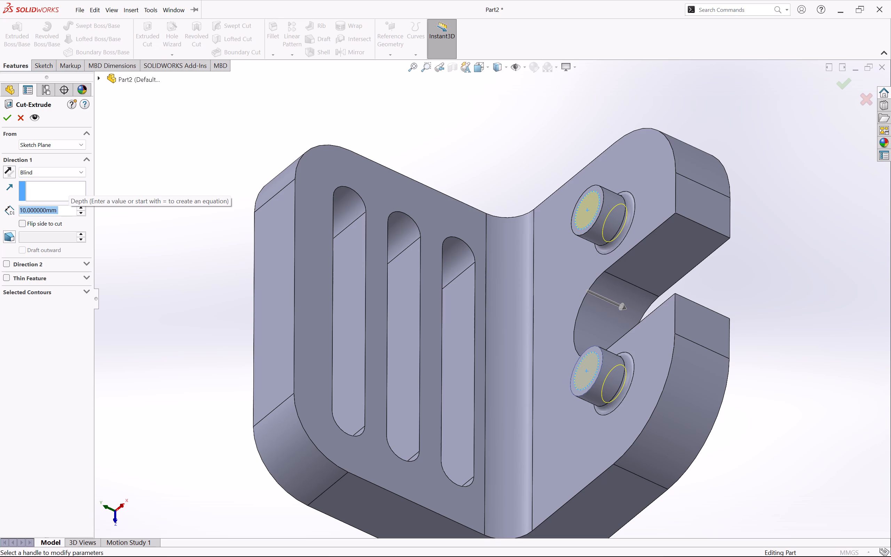
key(Return)
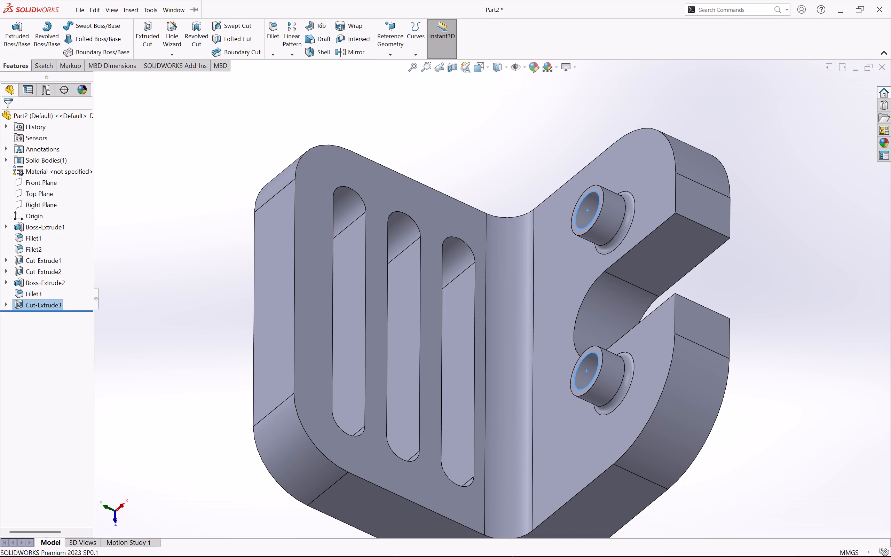
click(160, 183)
Save the part as "fx Part 4" in SOLIDWORKS Part format in the Desktop's "solid works" folder.
middle_drag(182, 248, 218, 219)
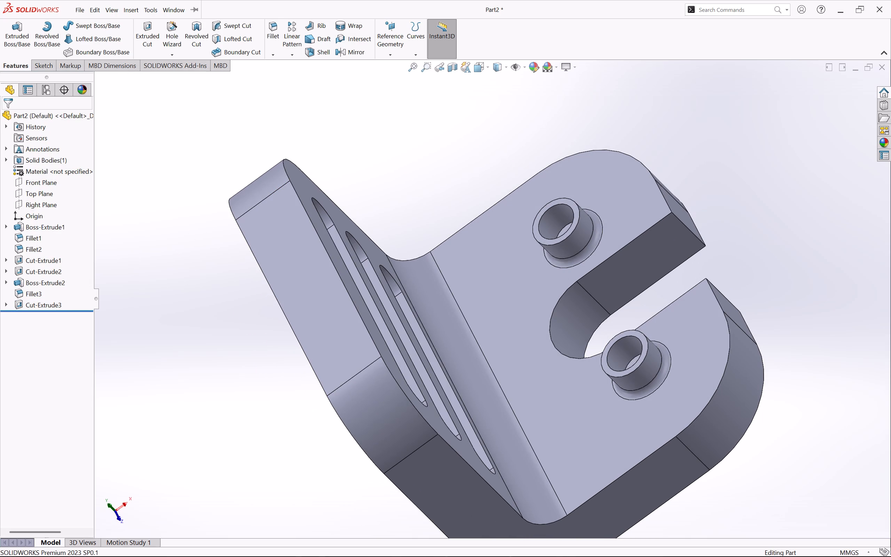
key(ctrl+7)
click(183, 265)
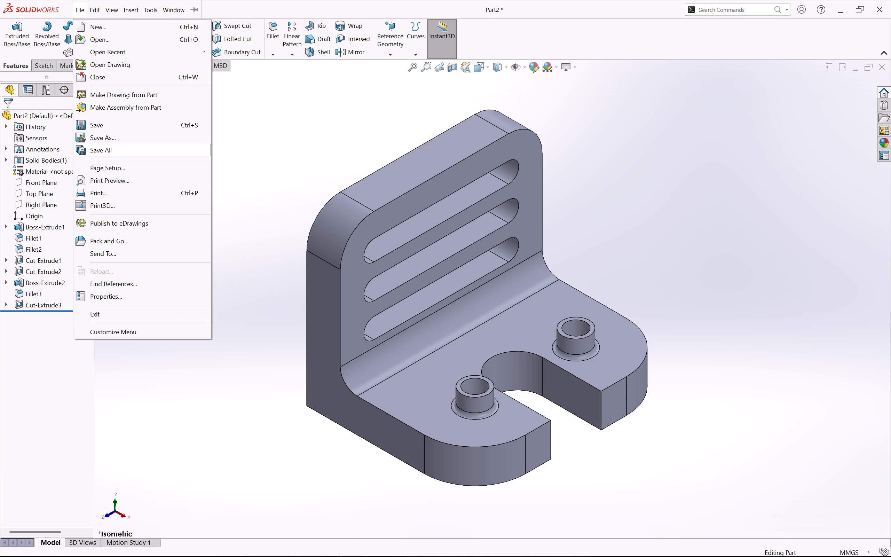
click(224, 138)
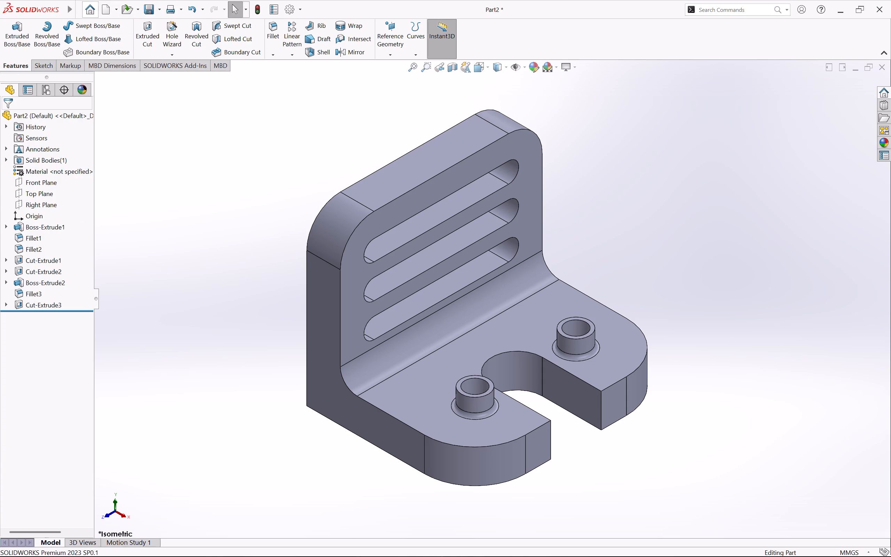
click(150, 11)
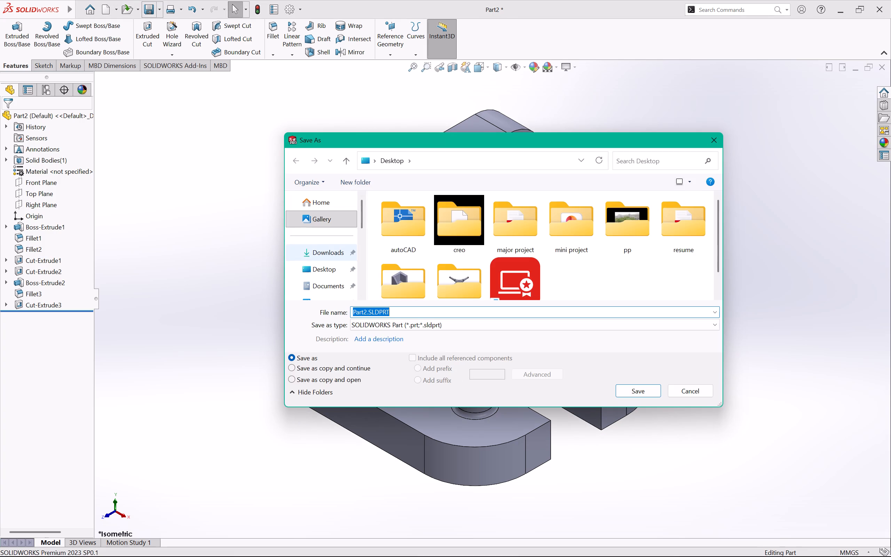
double_click(405, 278)
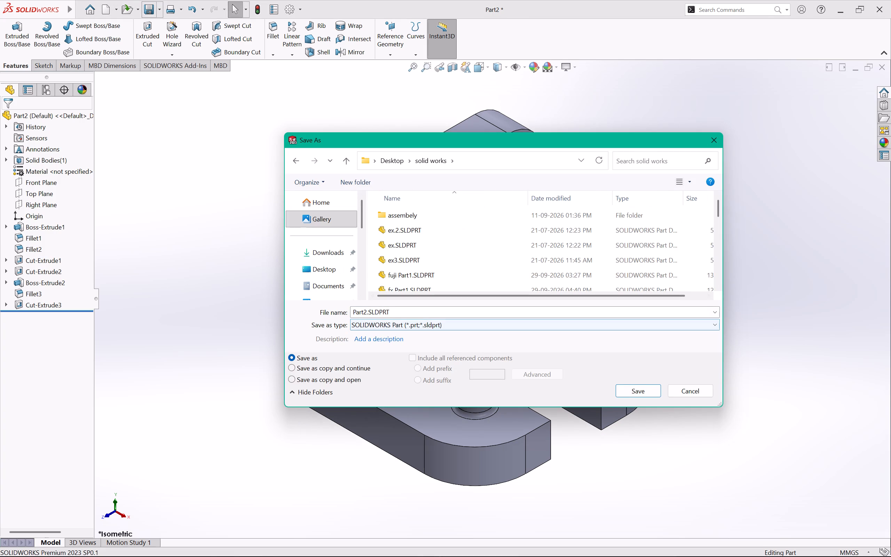
click(352, 311)
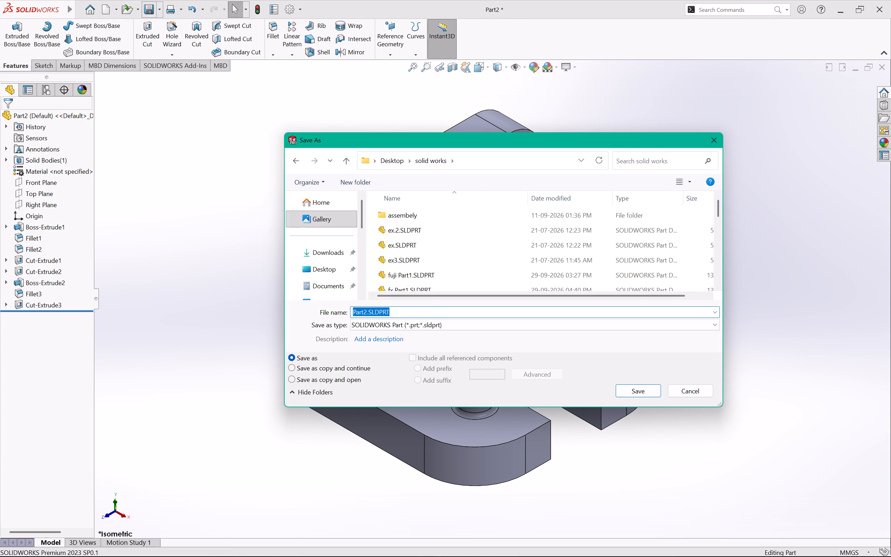
click(352, 314)
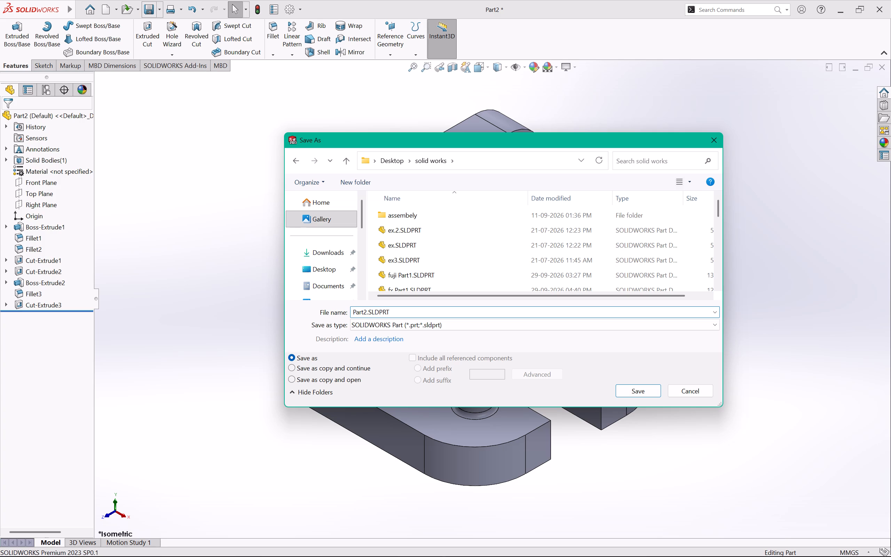
text(fx 4)
key(space)
key(BackSpace)
key(BackSpace)
key(Right)
key(Right)
key(Right)
key(Right)
key(space)
key(Right)
key(BackSpace)
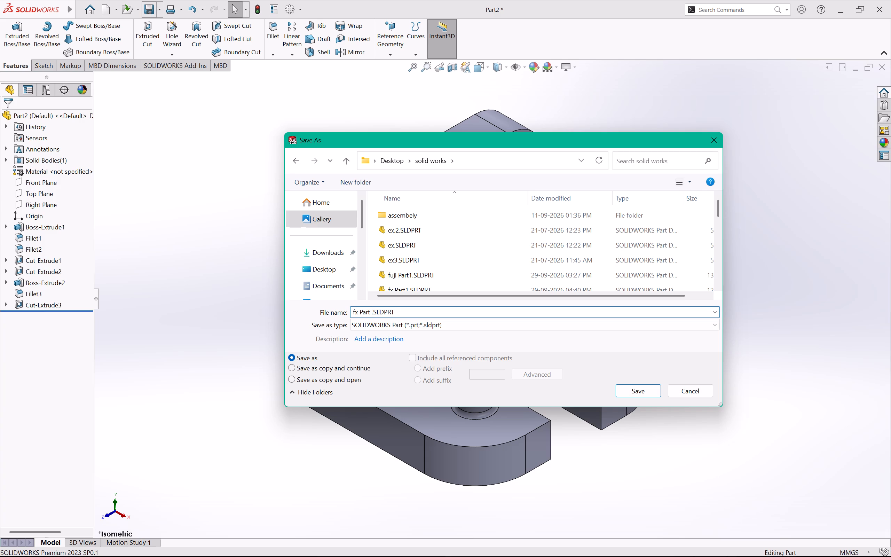
key(4)
click(629, 389)
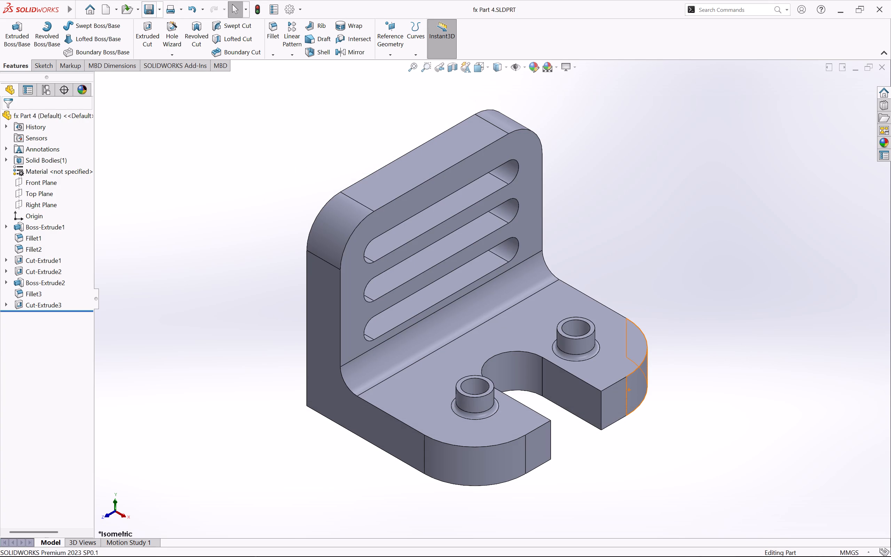
Export the part to the Desktop as the 3D PDF "fx Part 4.pdf".
click(160, 10)
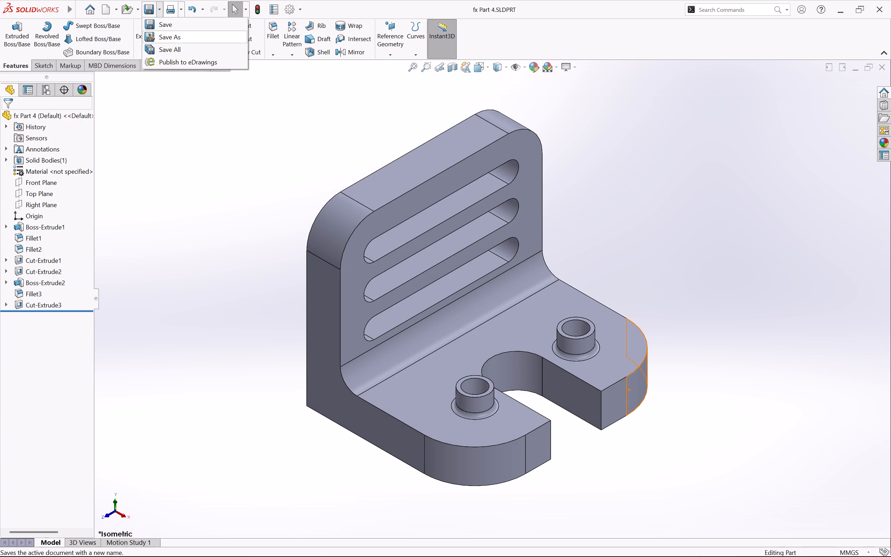
click(177, 40)
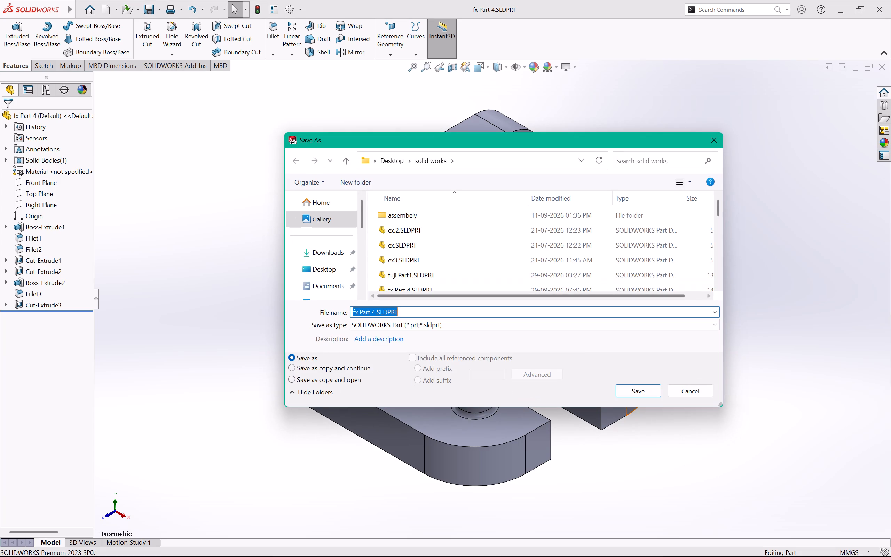
click(521, 321)
click(433, 125)
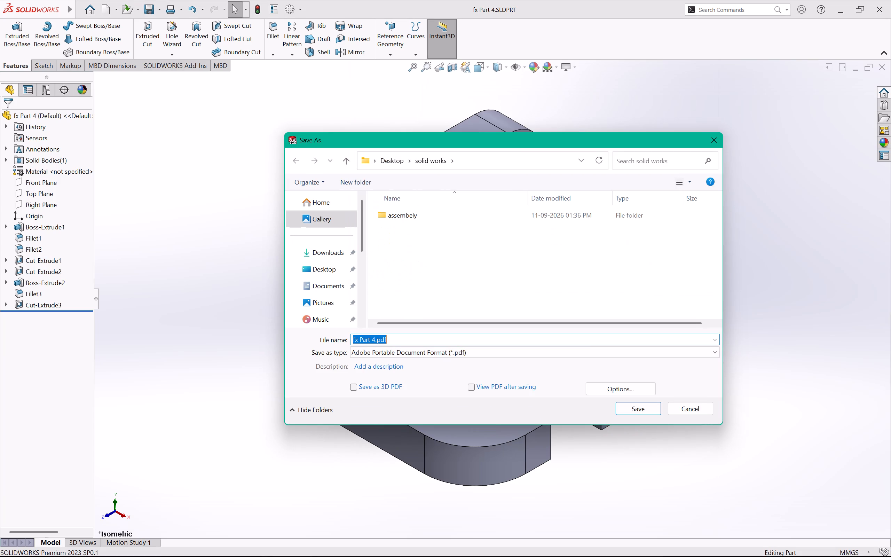
click(352, 389)
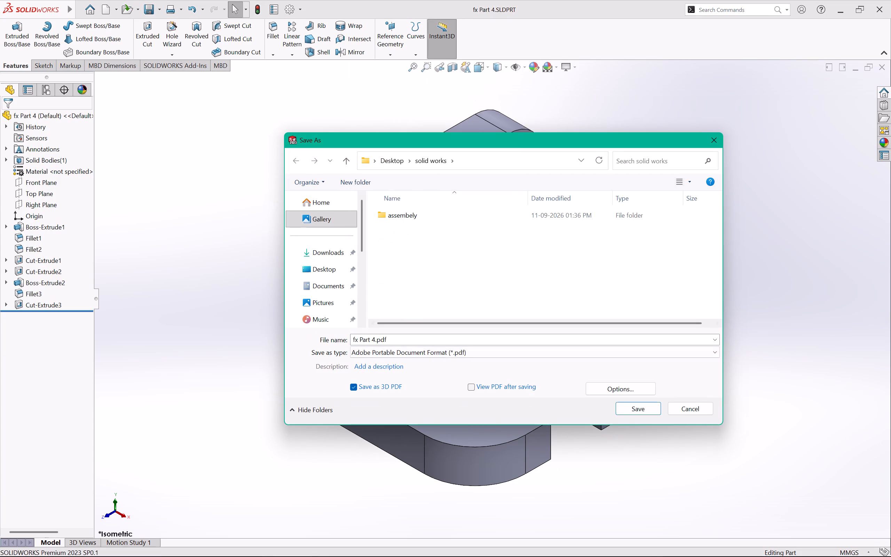
click(323, 267)
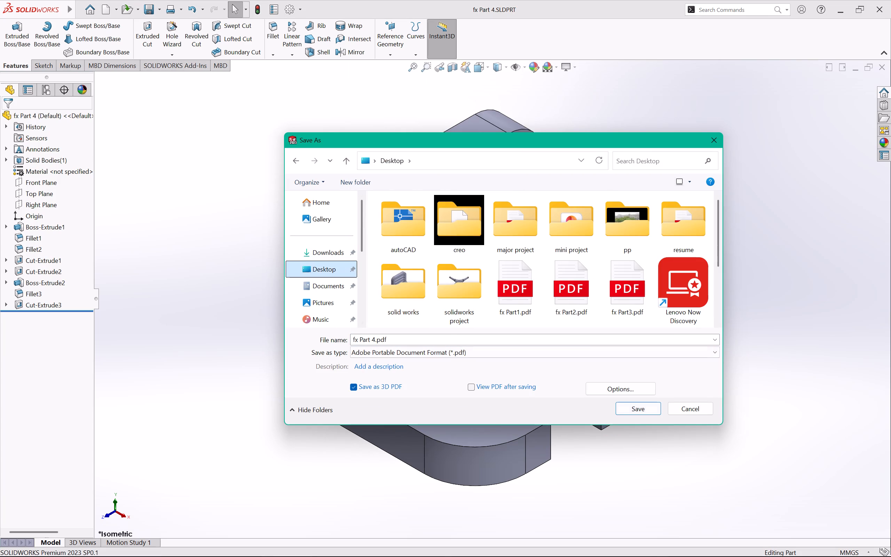
click(626, 409)
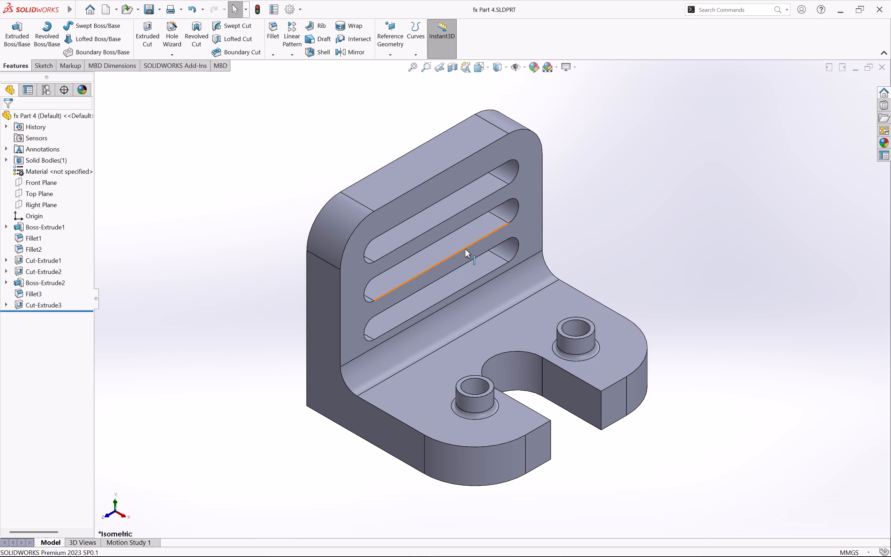